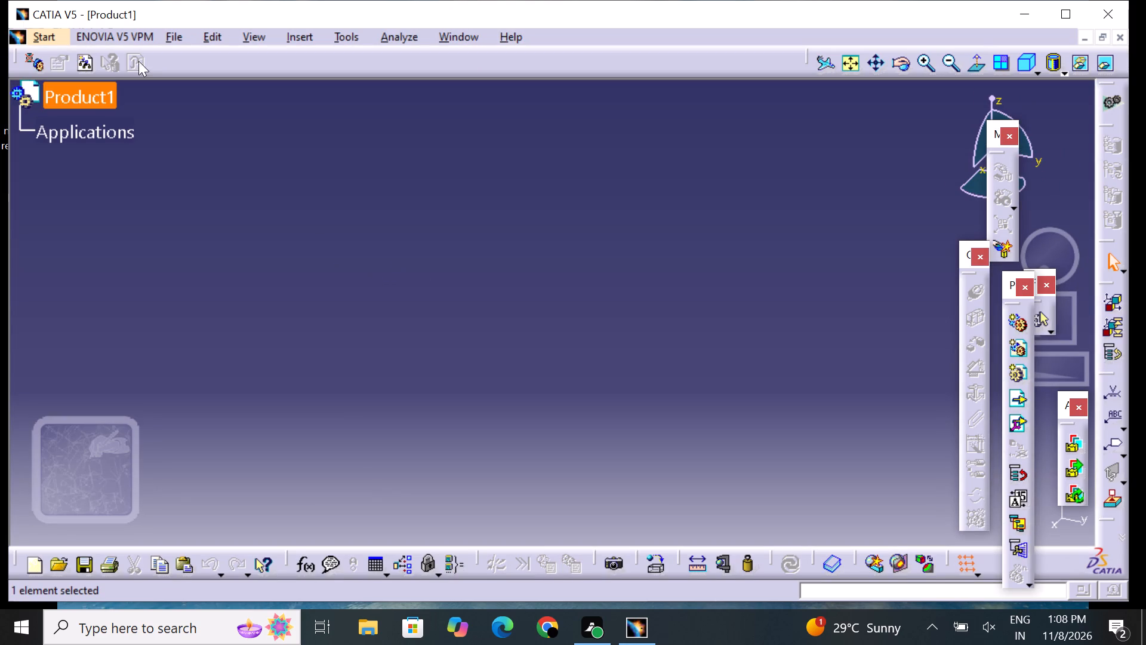
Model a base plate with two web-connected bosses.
Close the empty Product1 document.
{"action": "left_click", "coordinate": [1119, 37]}
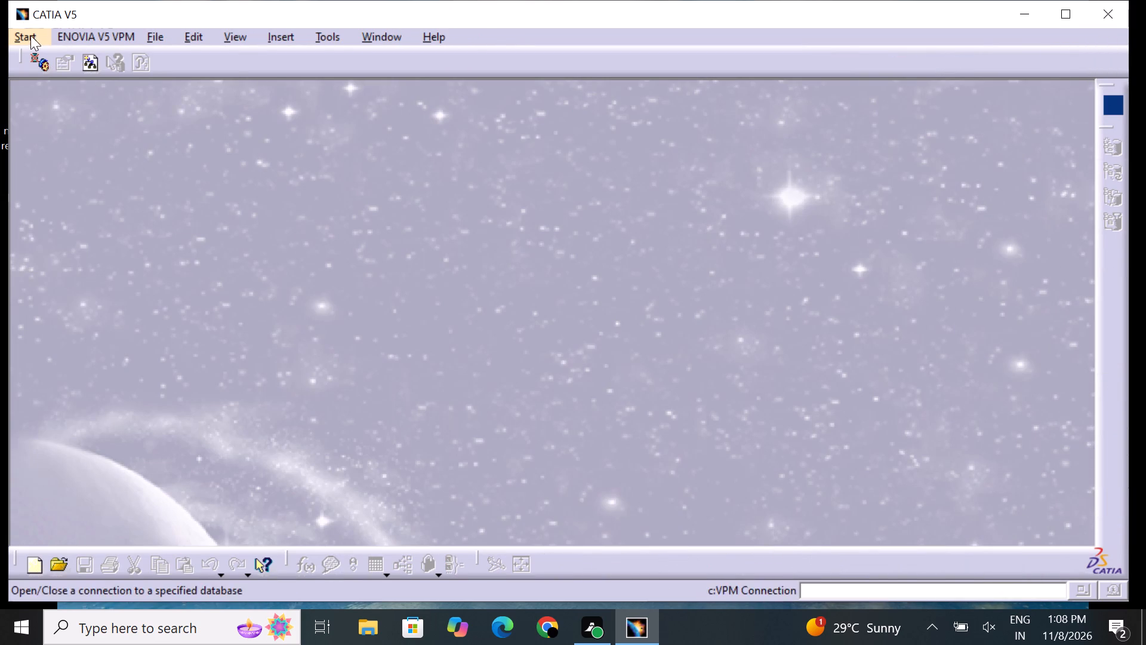
Create a new part in the Part Design workbench.
{"action": "left_click", "coordinate": [30, 35]}
{"action": "left_click", "coordinate": [97, 77]}
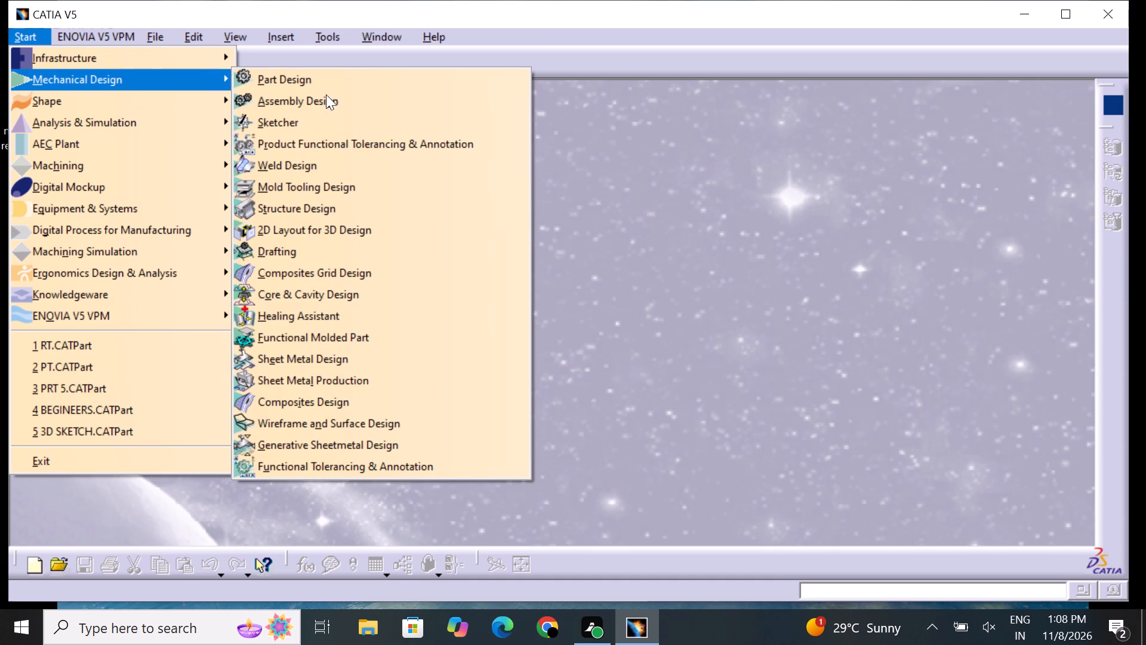
{"action": "left_click", "coordinate": [341, 84]}
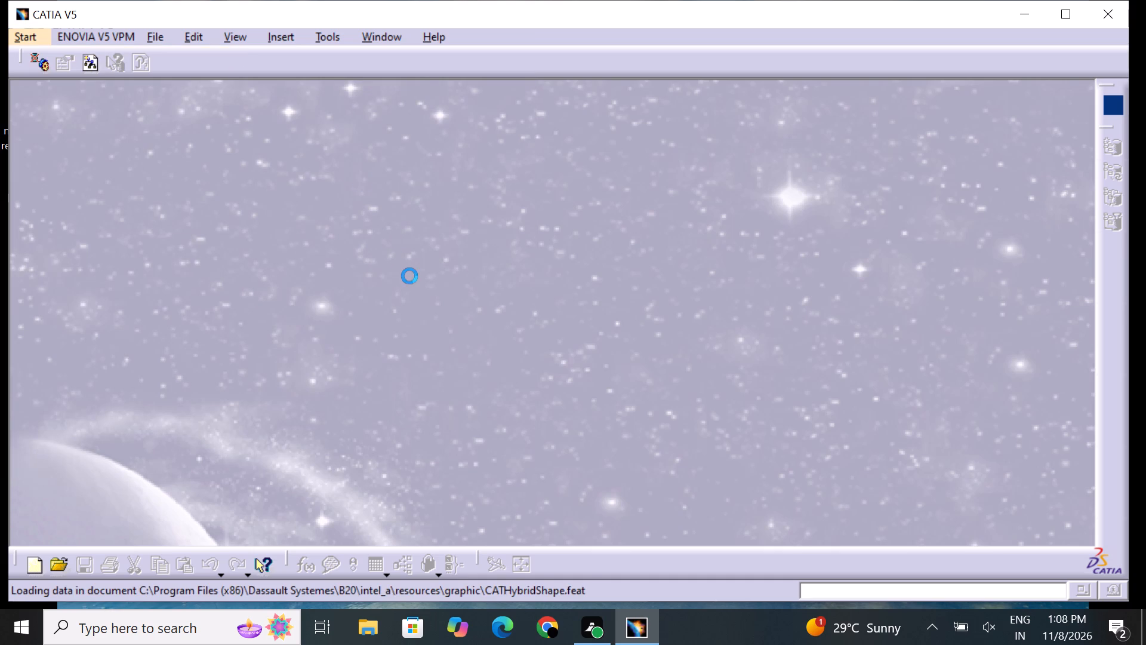
{"action": "left_click", "coordinate": [986, 515]}
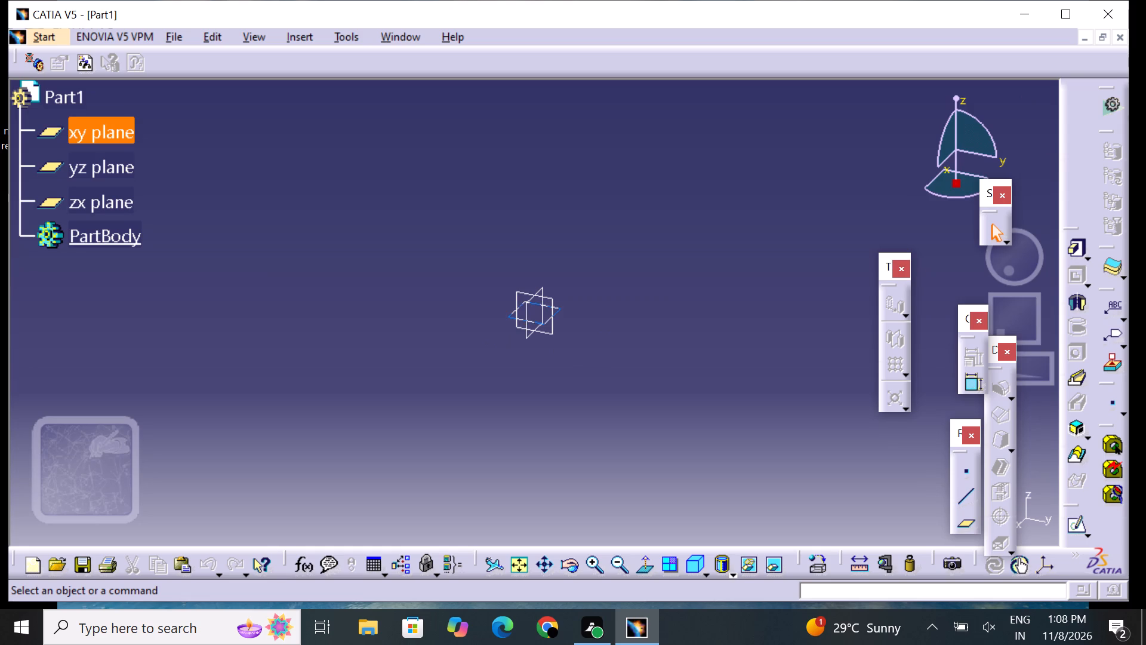
Open a new sketch on the xy plane.
{"action": "left_click", "coordinate": [556, 306]}
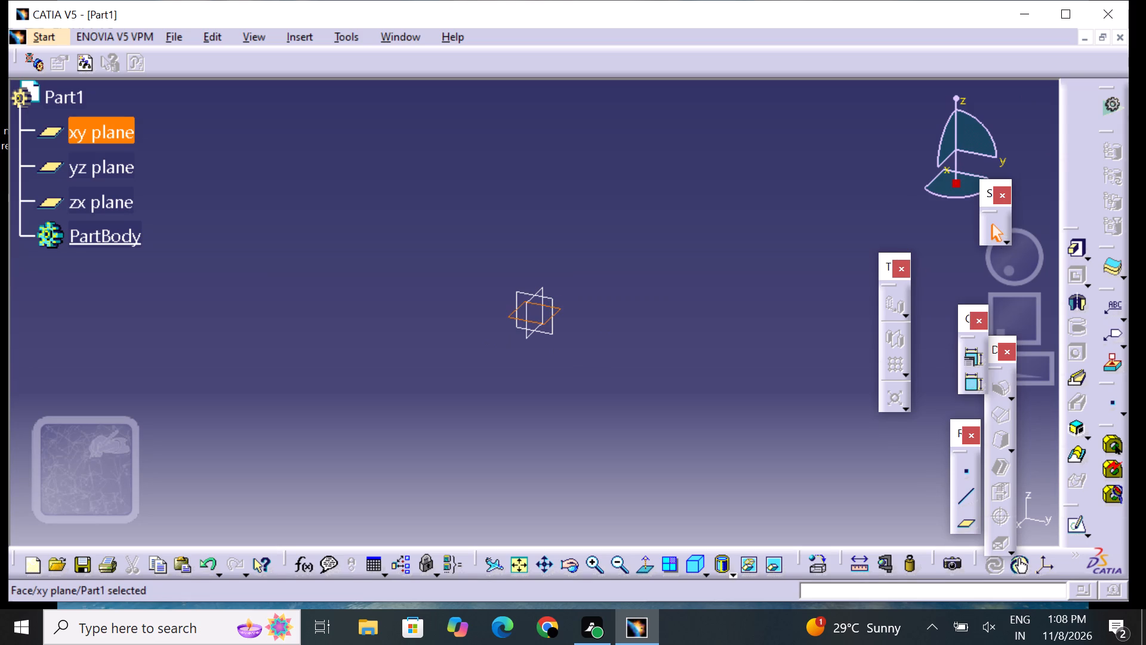
{"action": "left_click", "coordinate": [1070, 529]}
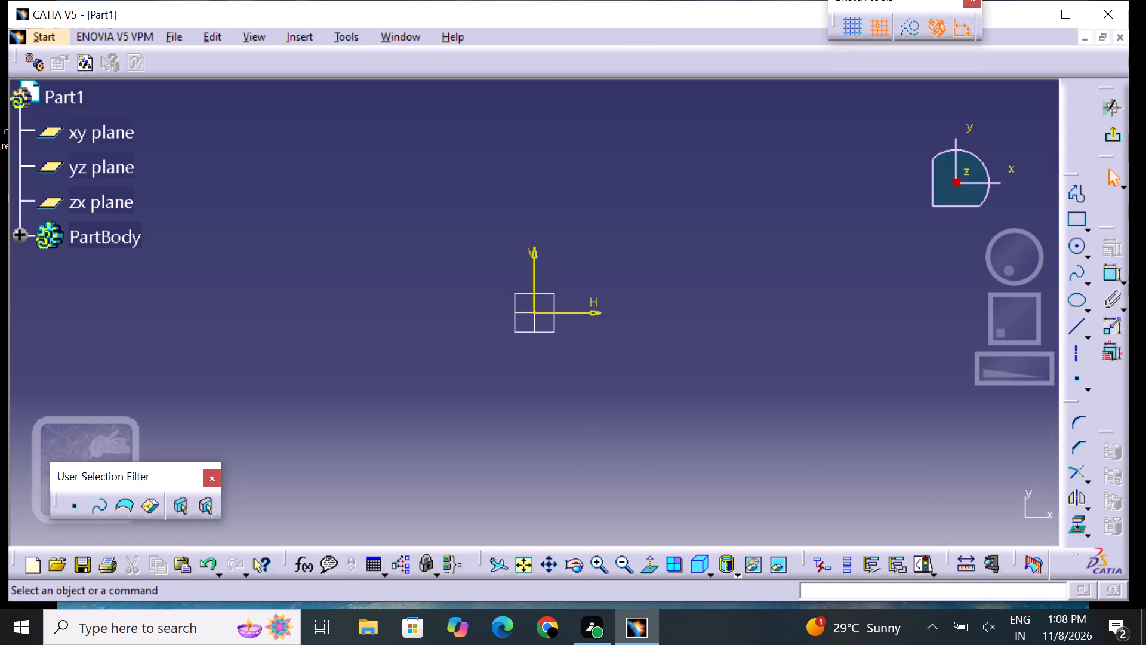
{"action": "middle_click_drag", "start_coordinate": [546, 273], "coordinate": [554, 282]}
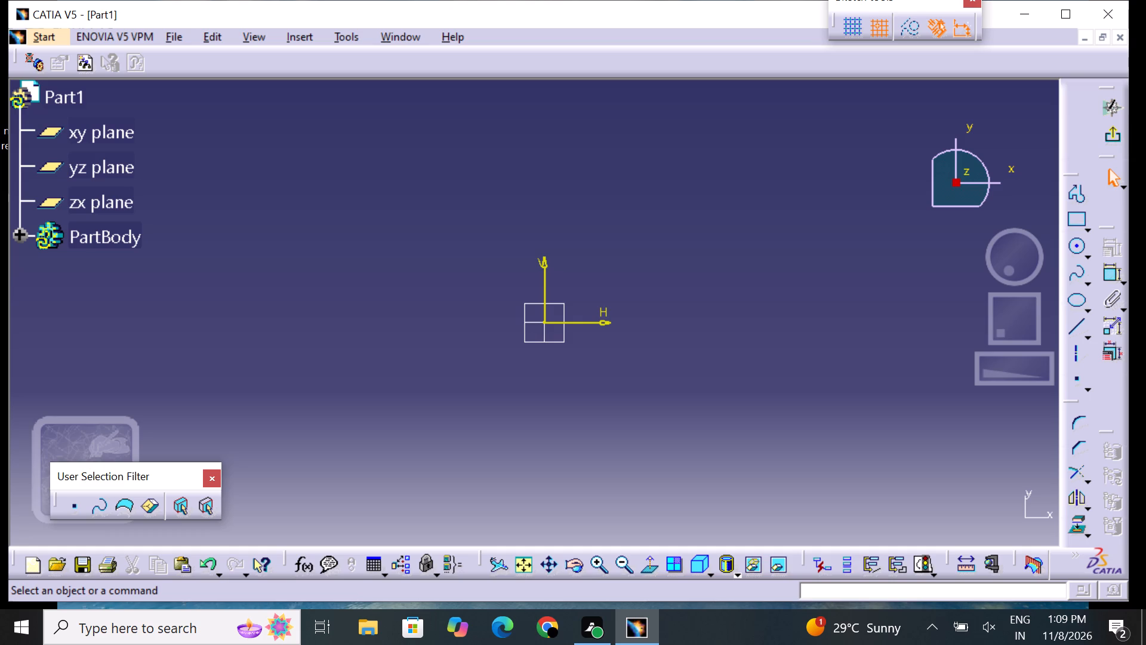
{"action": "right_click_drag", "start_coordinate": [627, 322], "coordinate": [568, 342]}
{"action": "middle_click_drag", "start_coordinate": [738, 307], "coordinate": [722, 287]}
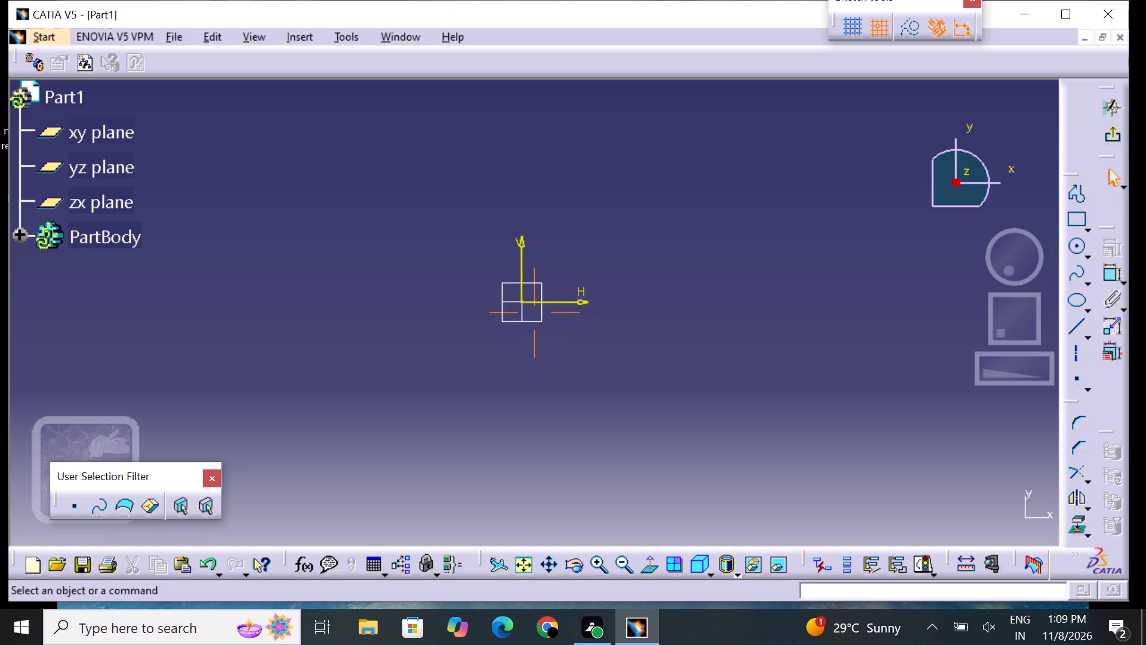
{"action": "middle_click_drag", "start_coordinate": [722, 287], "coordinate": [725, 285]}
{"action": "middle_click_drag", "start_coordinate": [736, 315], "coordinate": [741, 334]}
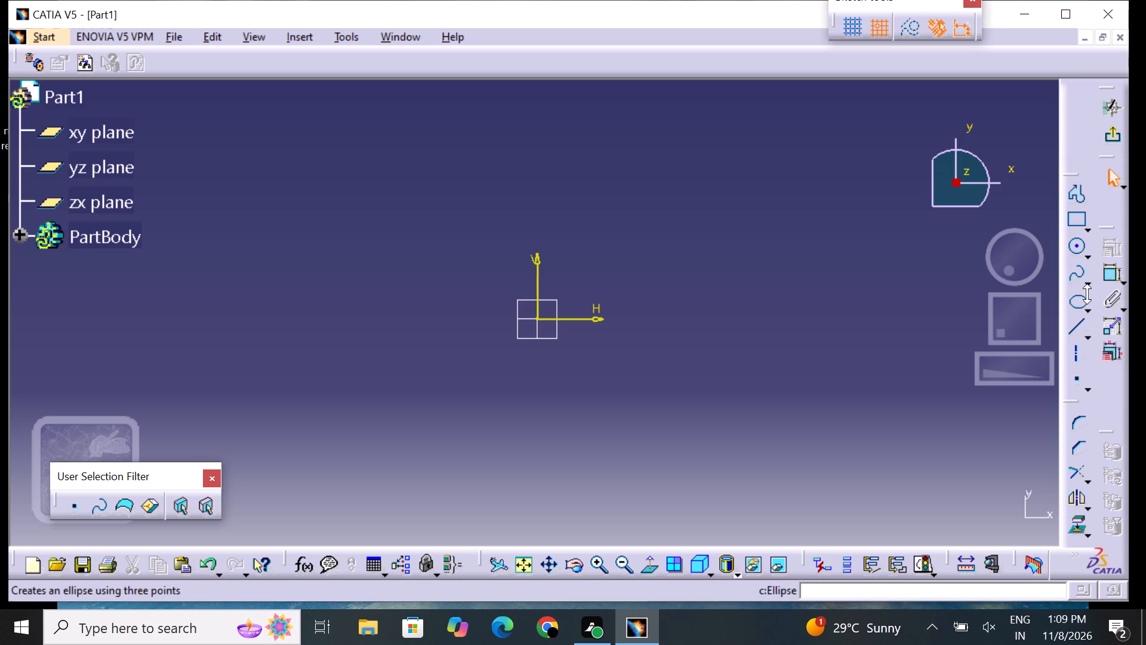
Sketch a closed T-shaped profile below the H axis, about 60 mm wide and 30 mm deep, with a centred lower step about 20 mm wide.
{"action": "left_click", "coordinate": [1077, 195]}
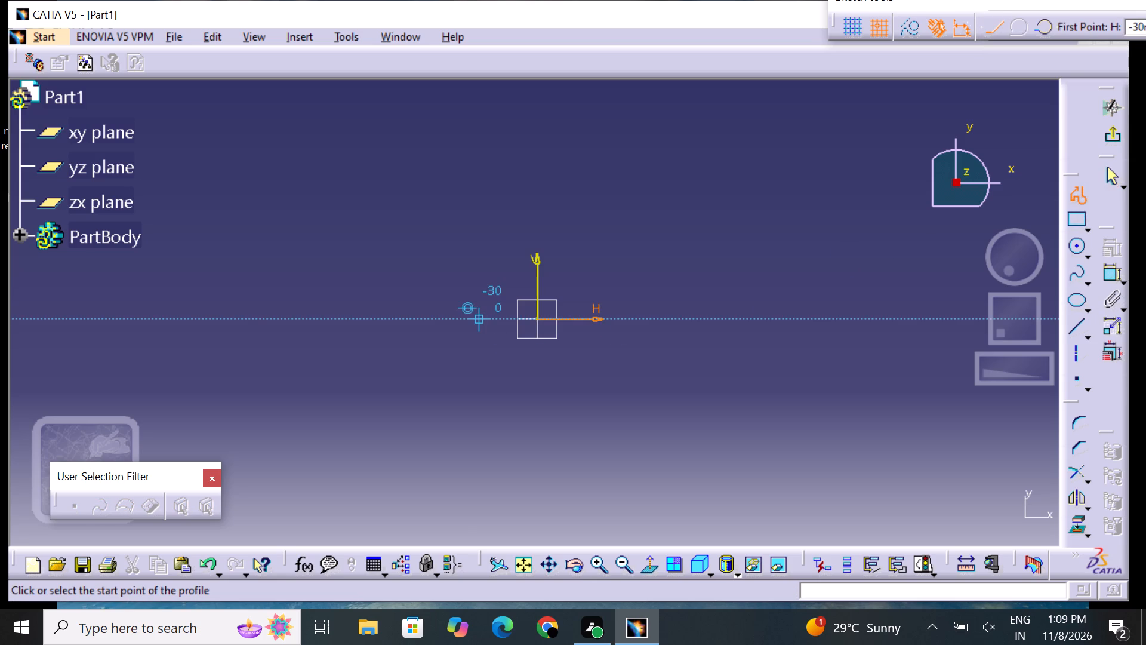
{"action": "left_click", "coordinate": [485, 321]}
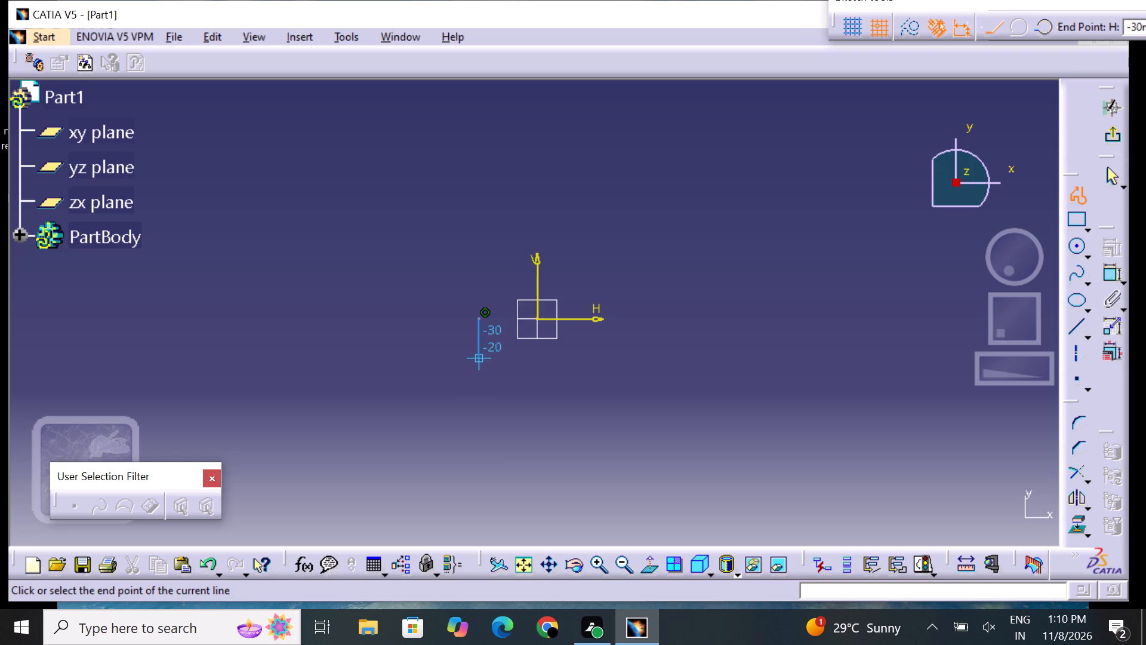
{"action": "left_click", "coordinate": [482, 351]}
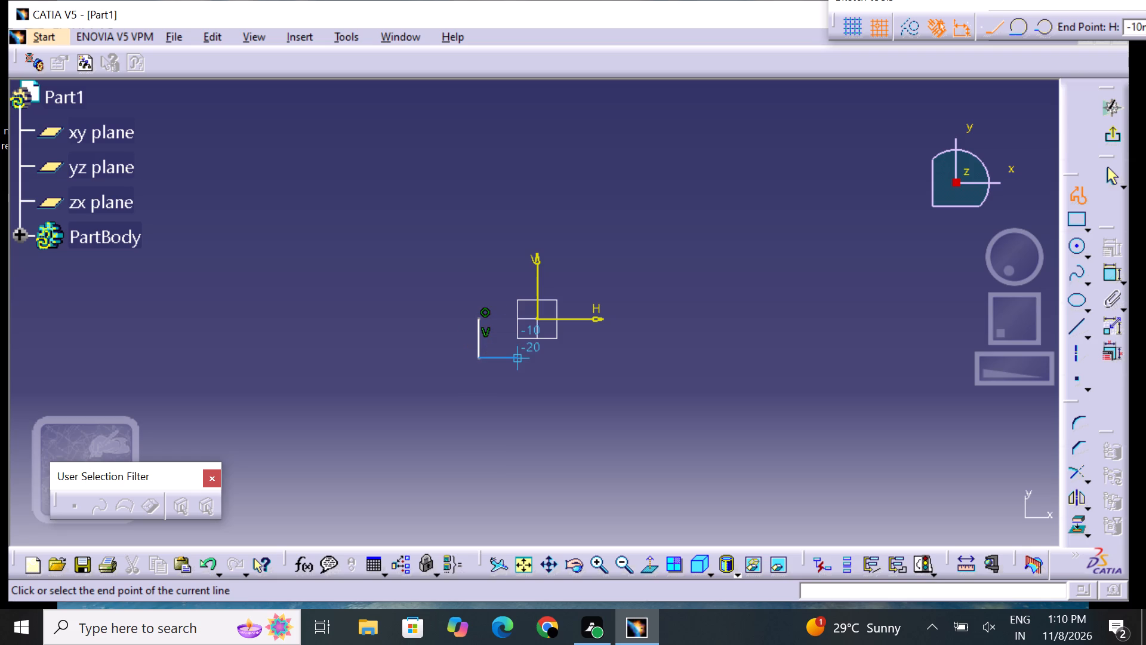
{"action": "left_click", "coordinate": [512, 350]}
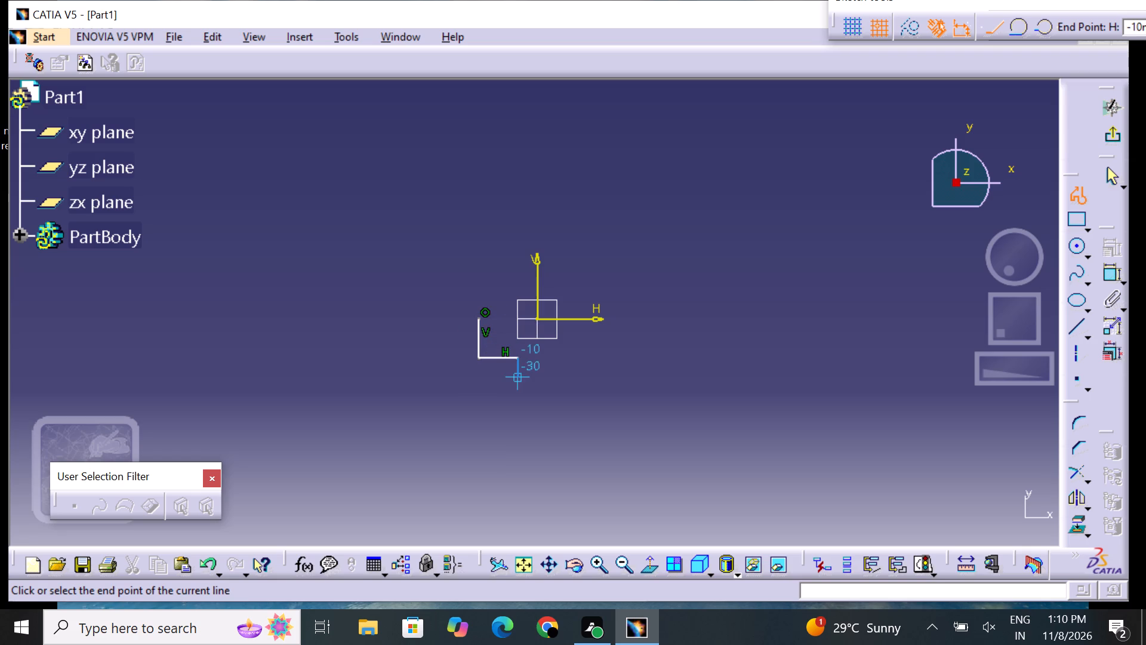
{"action": "left_click", "coordinate": [509, 382]}
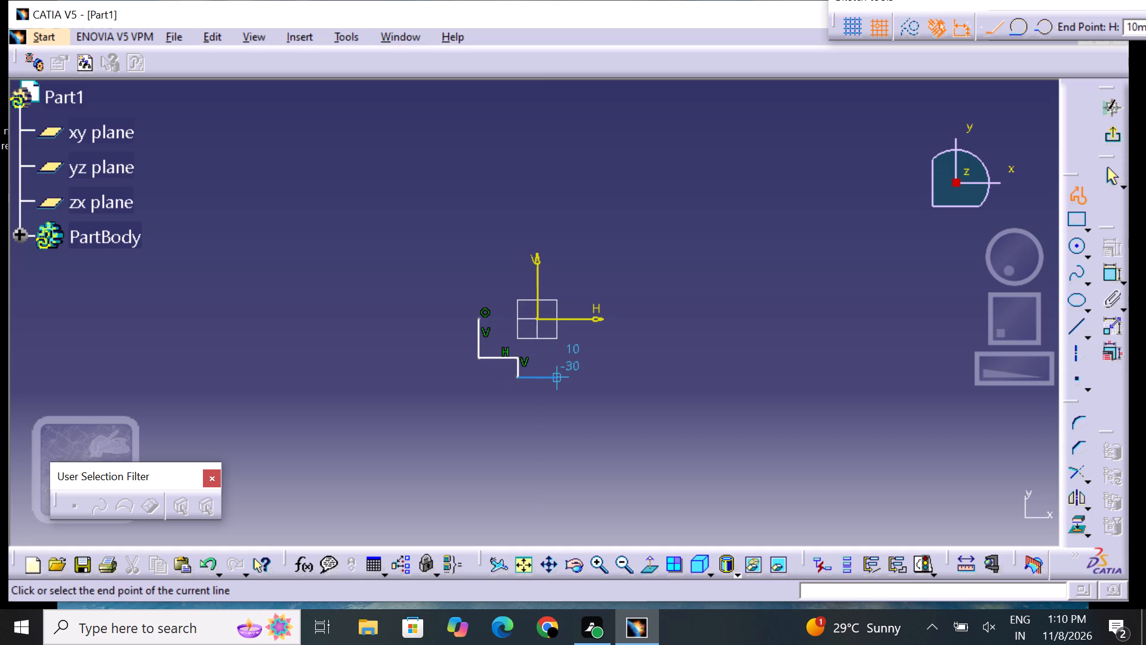
{"action": "left_click", "coordinate": [564, 373]}
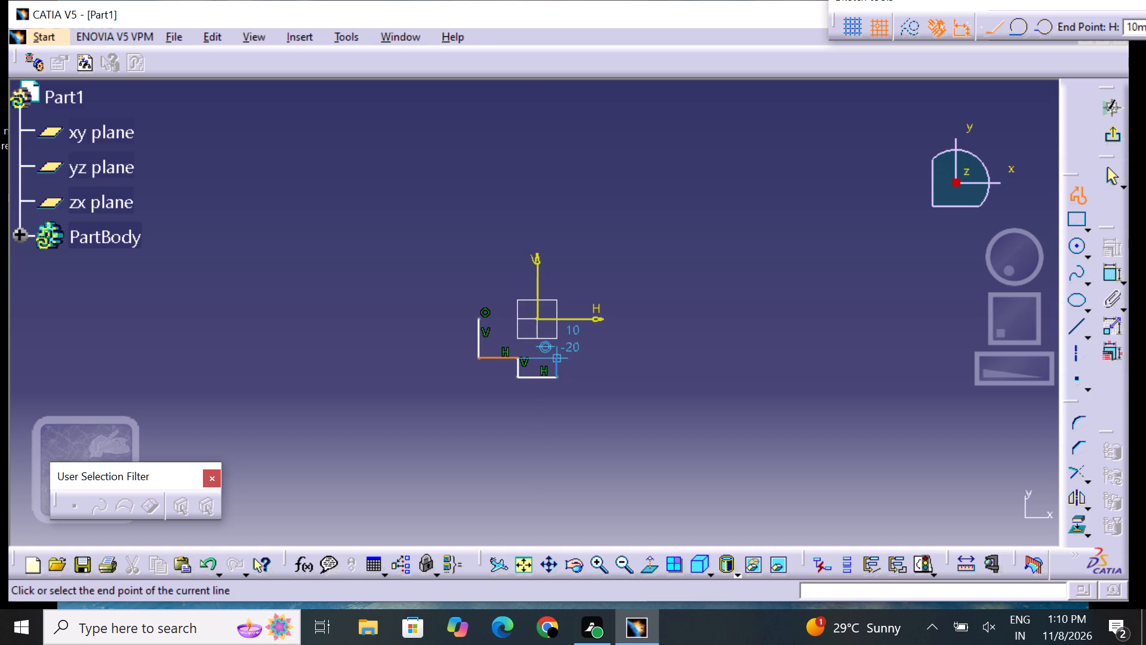
{"action": "left_click", "coordinate": [556, 357]}
{"action": "left_click", "coordinate": [594, 353]}
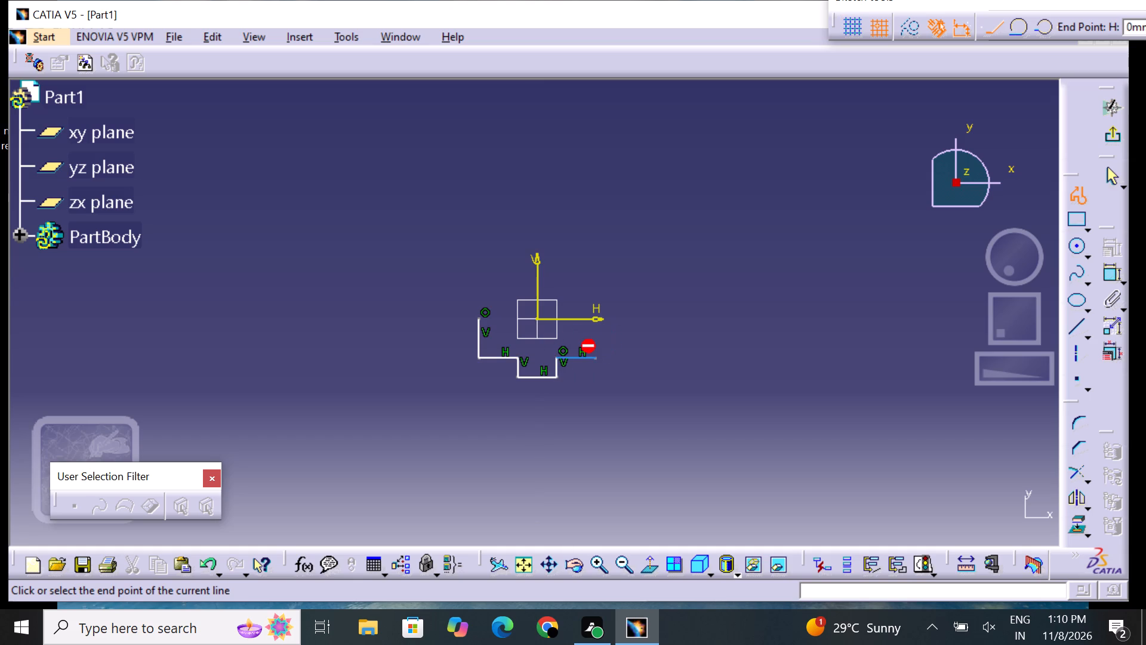
{"action": "left_click", "coordinate": [600, 325]}
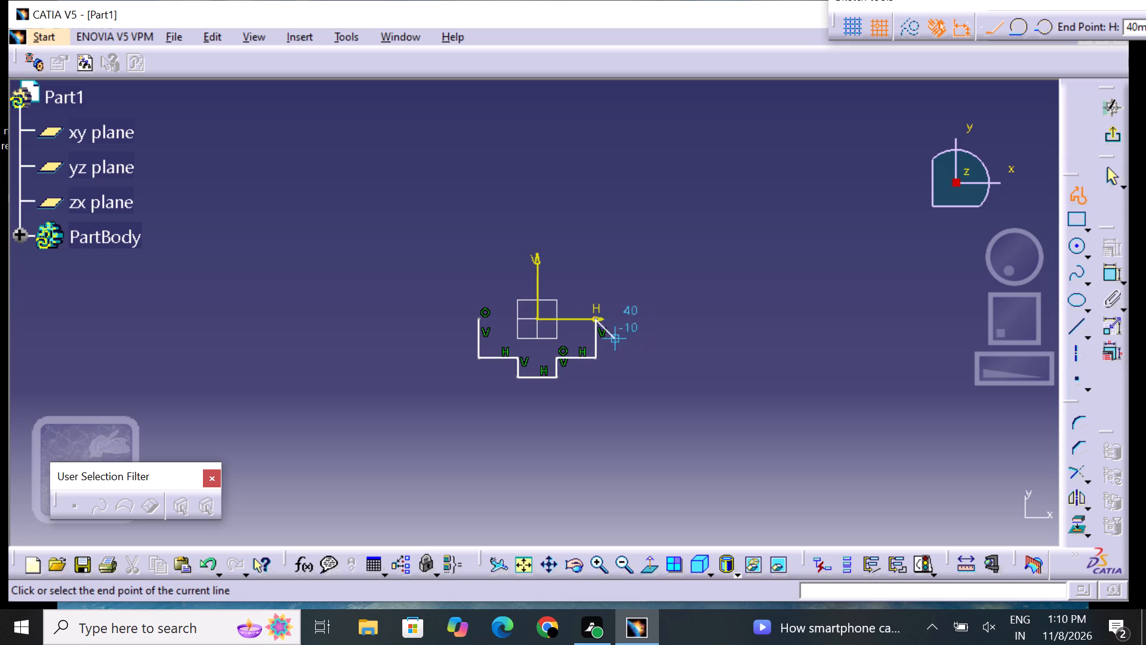
{"action": "left_click", "coordinate": [482, 316]}
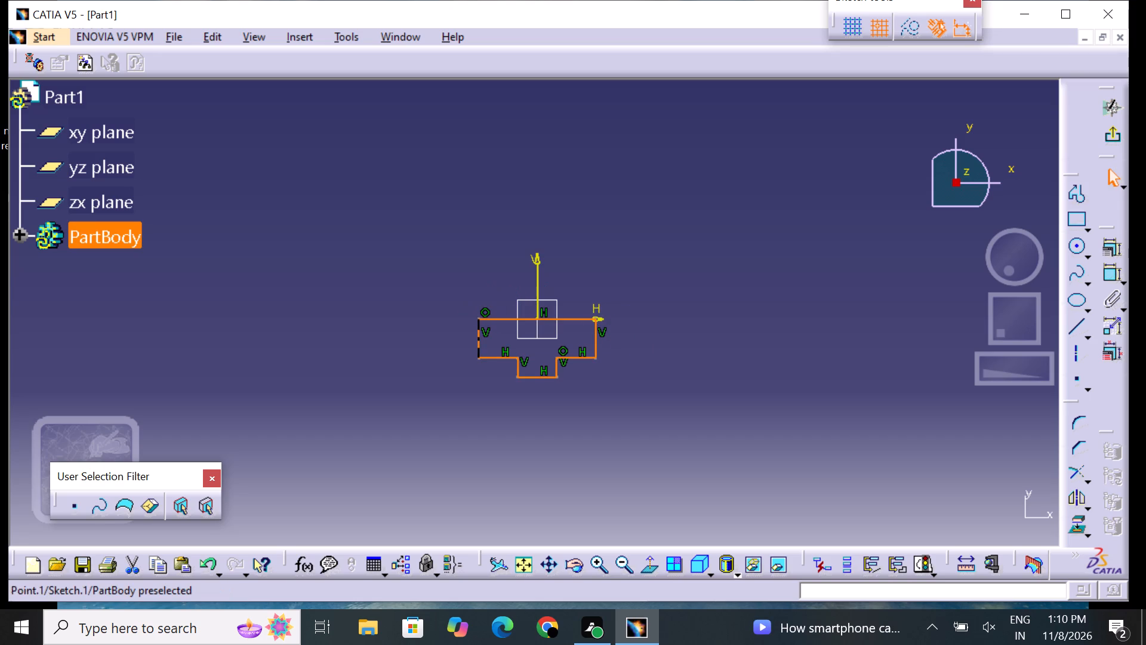
{"action": "key", "text": "Escape"}
{"action": "key", "text": "Escape"}
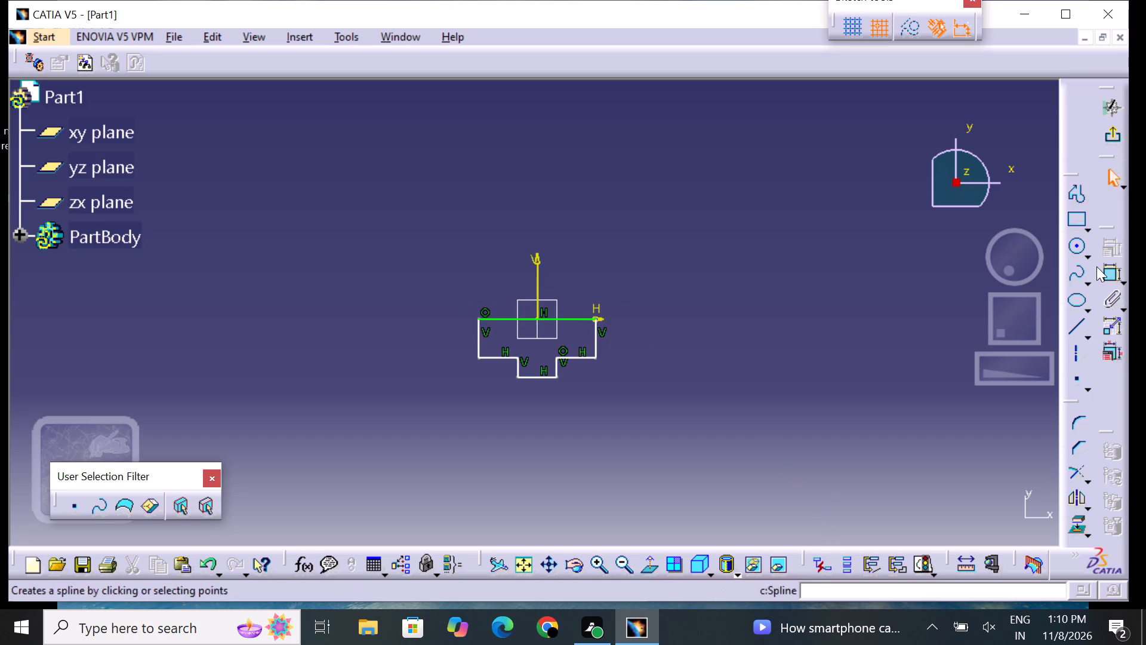
Dimension the bottom edge of the profile's lower step and set its length to 28 mm.
{"action": "left_click", "coordinate": [1104, 271]}
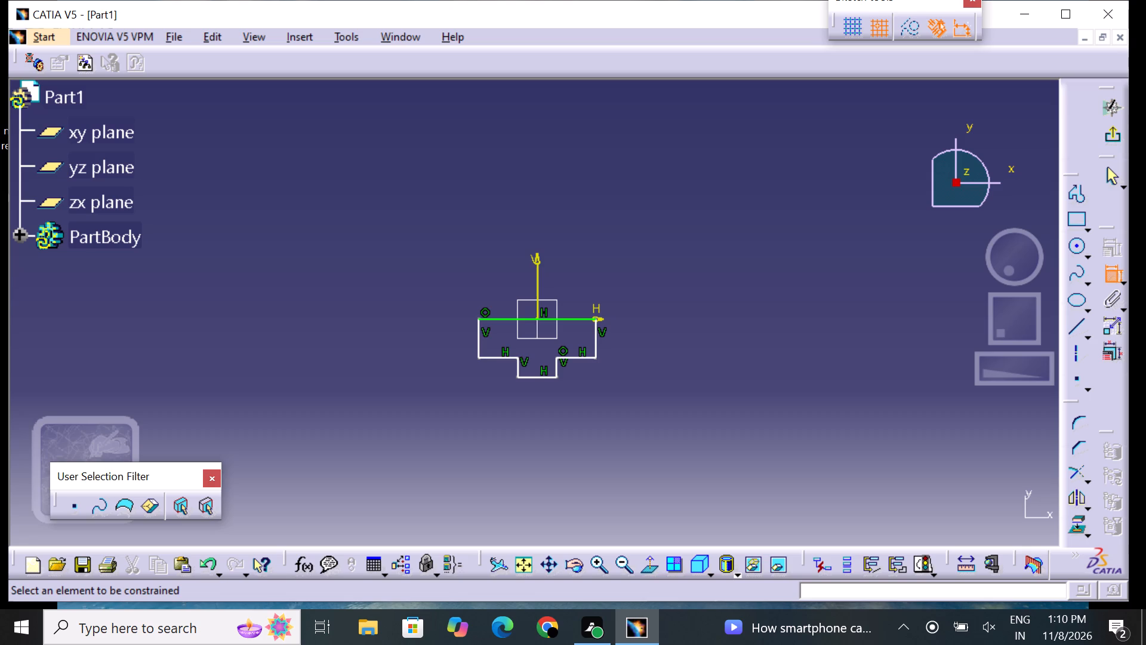
{"action": "left_click", "coordinate": [547, 380]}
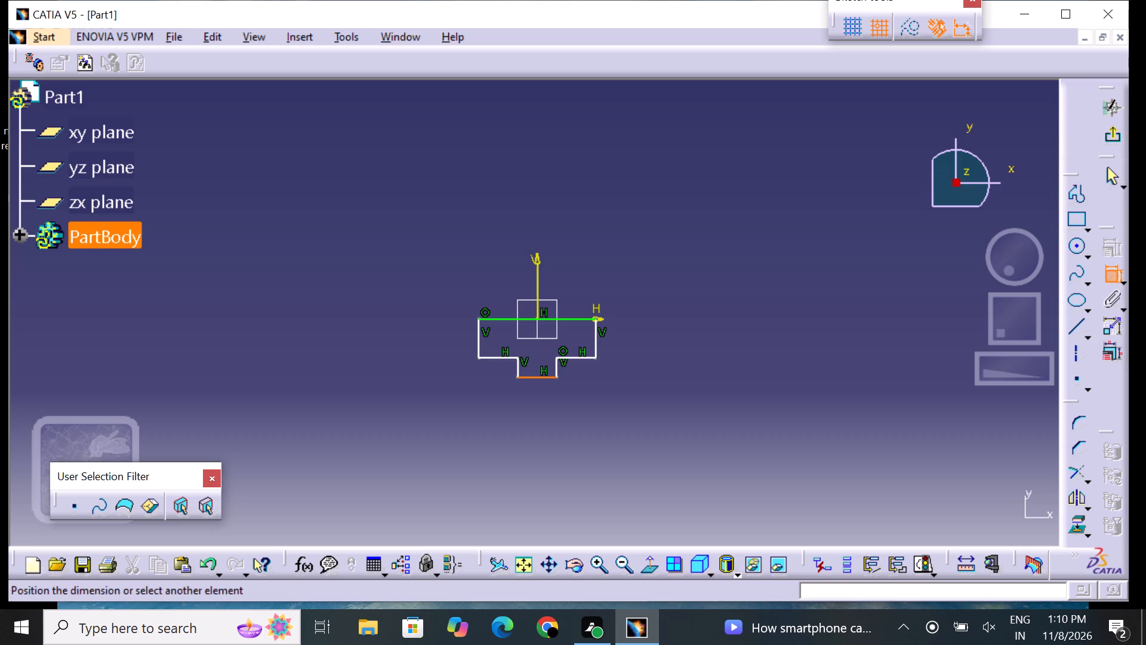
{"action": "left_click", "coordinate": [544, 395]}
{"action": "double_click", "coordinate": [544, 391]}
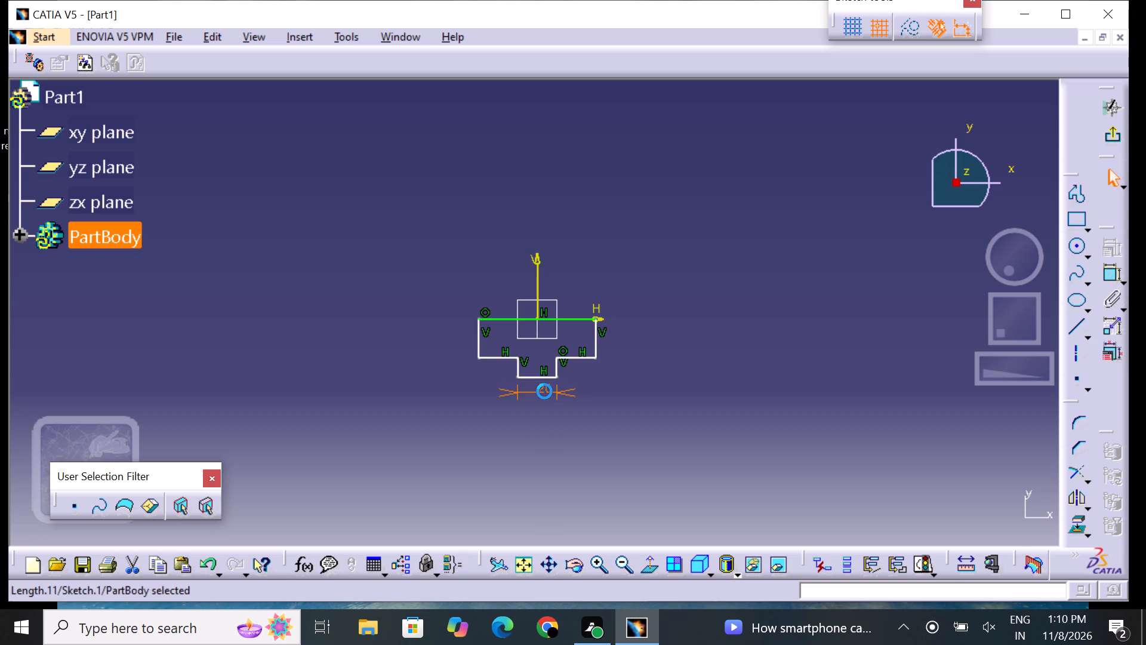
{"action": "key", "text": "BackSpace"}
{"action": "type", "text": "28"}
{"action": "key", "text": "Return"}
{"action": "left_click", "coordinate": [642, 406]}
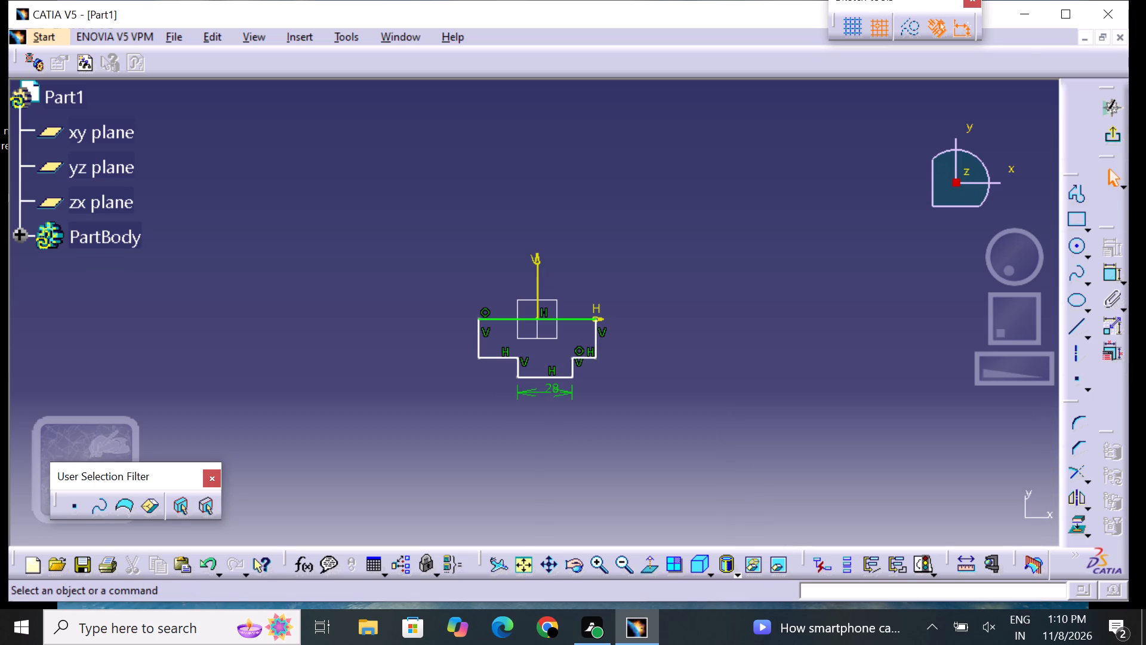
Dimension the horizontal shoulder edge on the profile's right side and set its length to 24 mm.
{"action": "left_click", "coordinate": [1111, 272]}
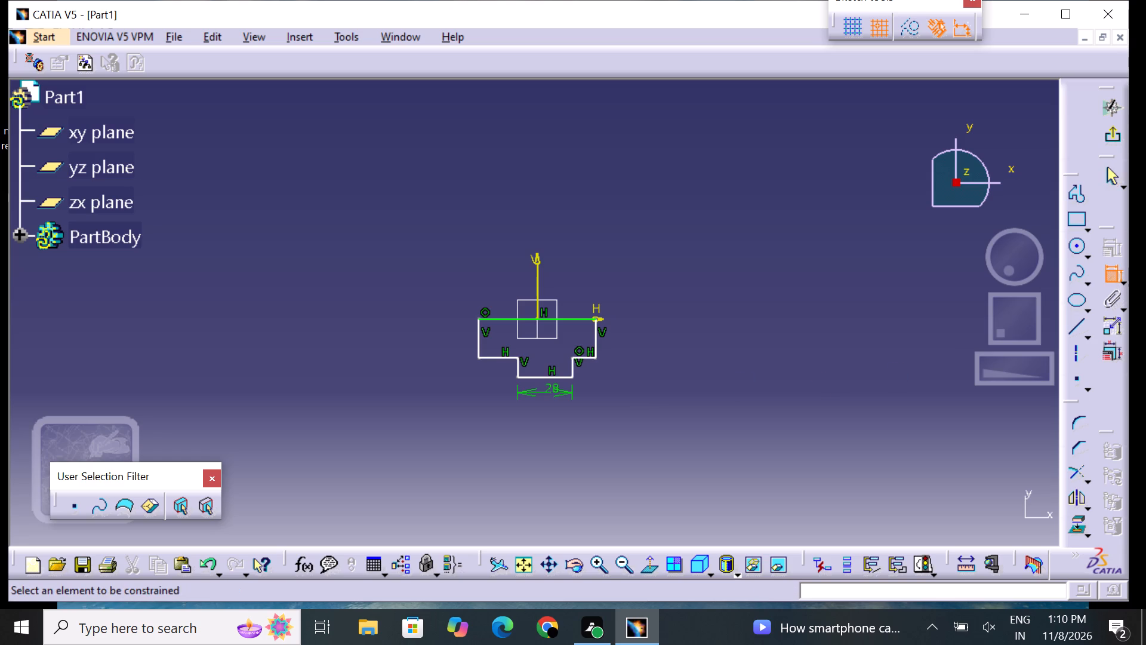
{"action": "left_click_drag", "start_coordinate": [589, 356], "coordinate": [589, 362]}
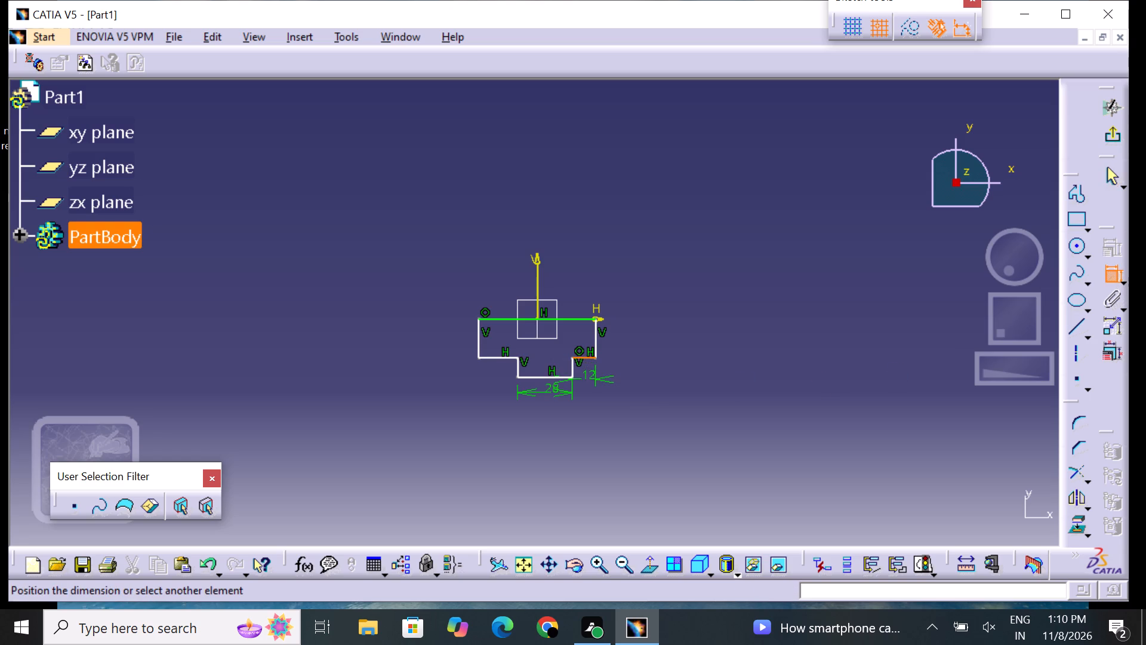
{"action": "left_click", "coordinate": [587, 379]}
{"action": "double_click", "coordinate": [592, 374]}
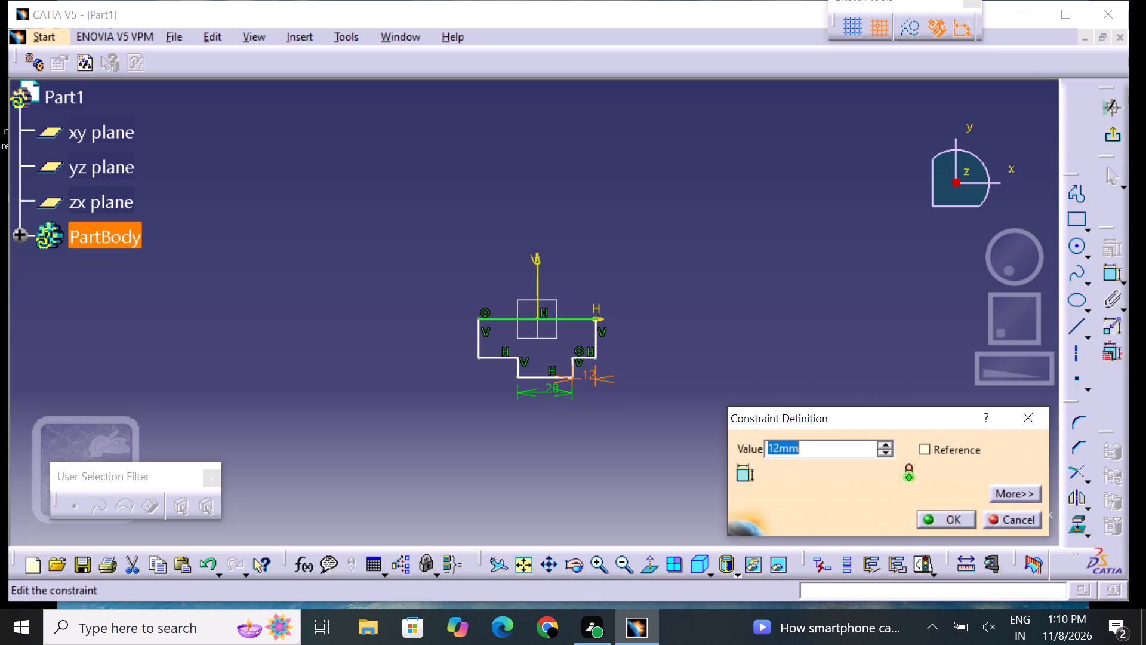
{"action": "key", "text": "BackSpace"}
{"action": "type", "text": "24"}
{"action": "key", "text": "Return"}
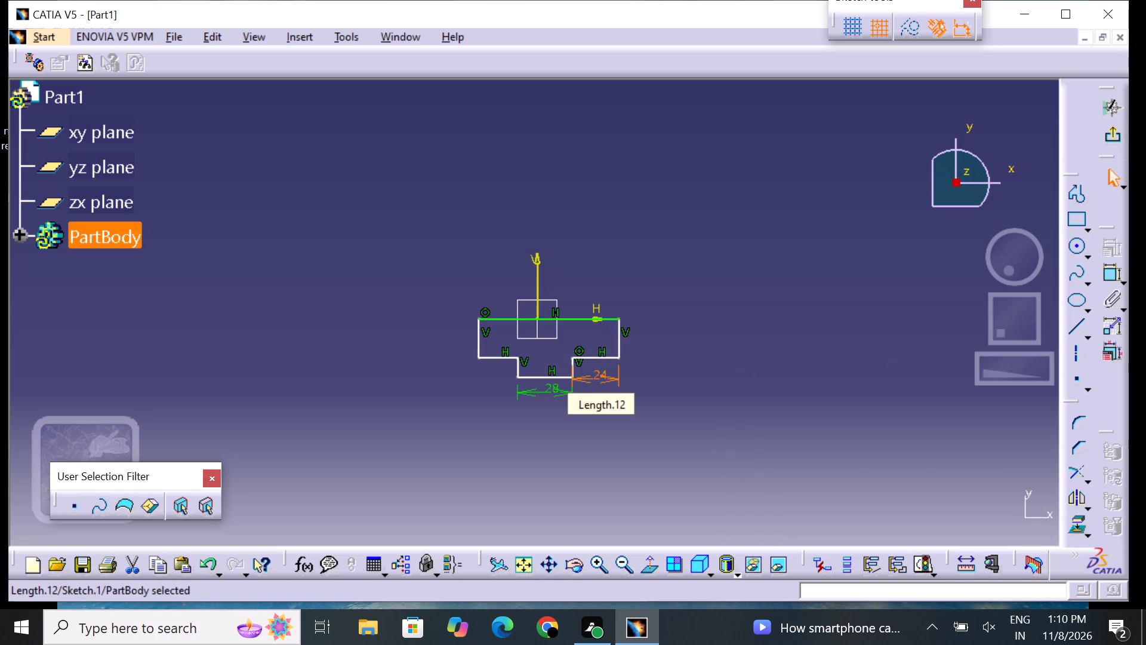
{"action": "left_click", "coordinate": [729, 406]}
Dimension the horizontal shoulder edge on the profile's left side and set its length to 24 mm.
{"action": "left_click", "coordinate": [1110, 268]}
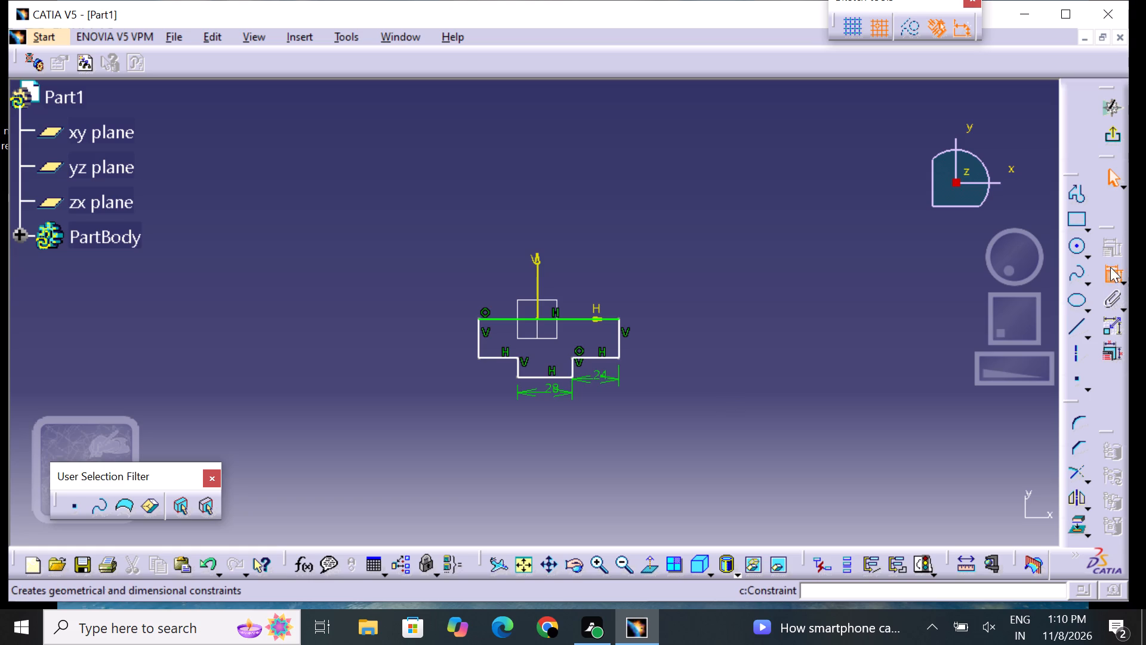
{"action": "left_click_drag", "start_coordinate": [497, 357], "coordinate": [489, 370]}
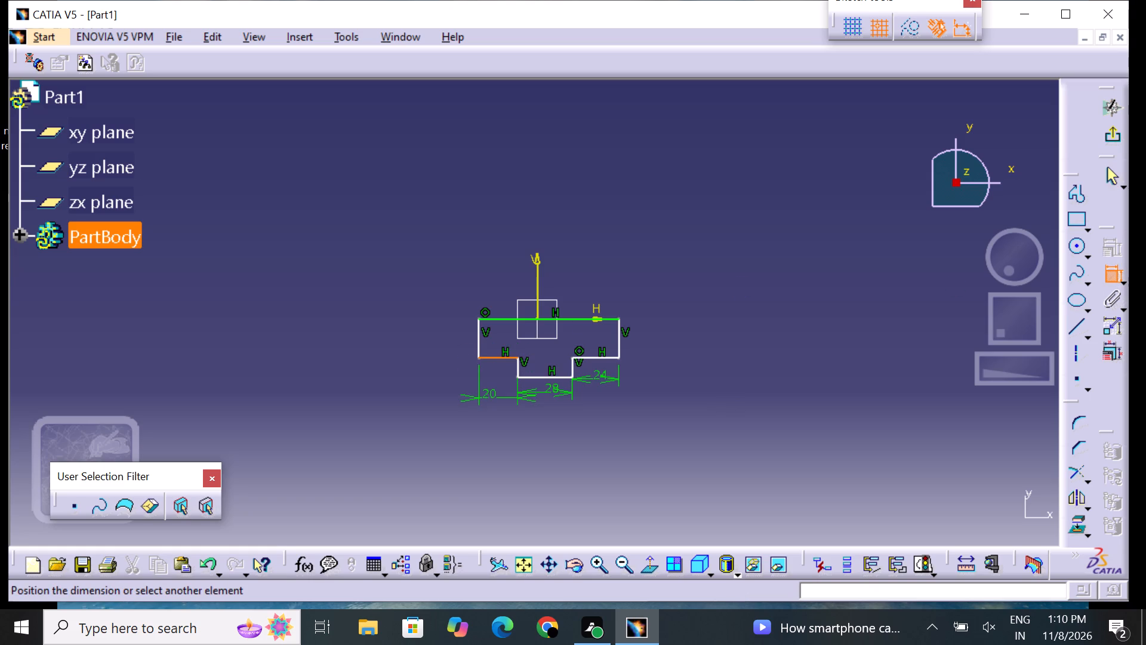
{"action": "left_click", "coordinate": [497, 383]}
{"action": "double_click", "coordinate": [497, 383]}
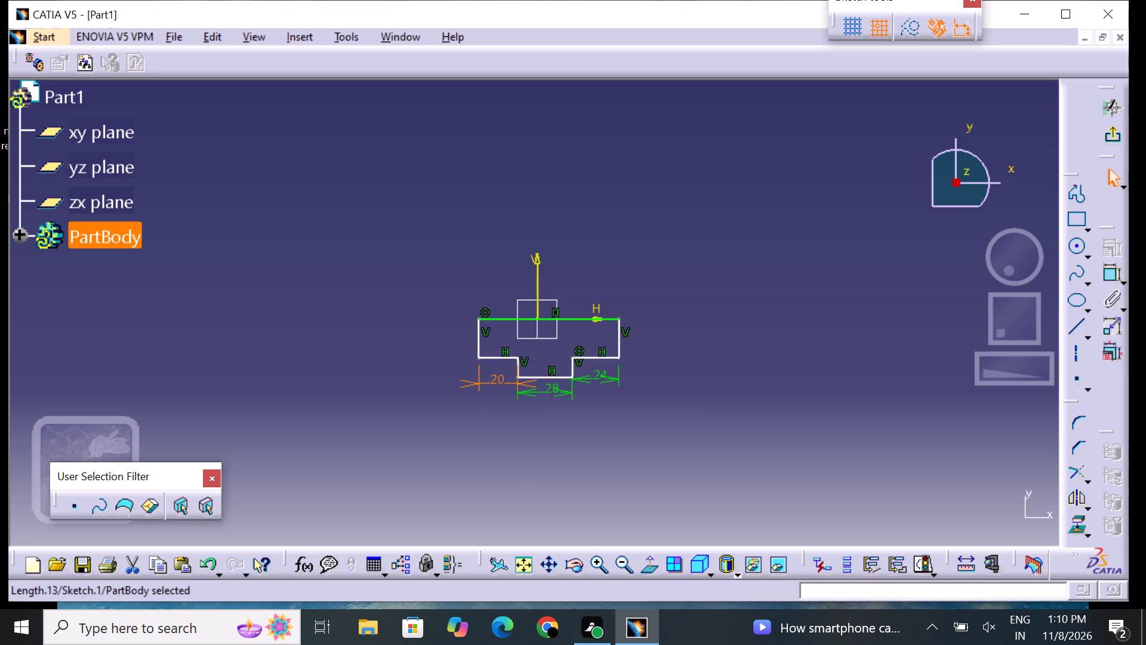
{"action": "double_click", "coordinate": [497, 383]}
{"action": "key", "text": "BackSpace"}
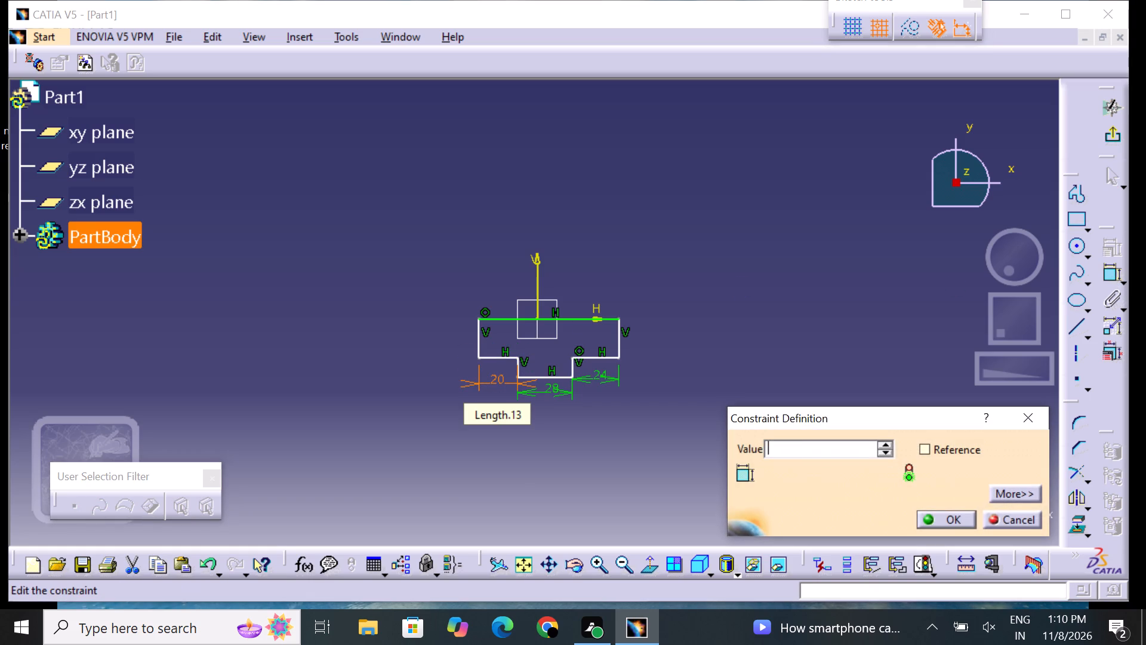
{"action": "type", "text": "24"}
{"action": "key", "text": "Return"}
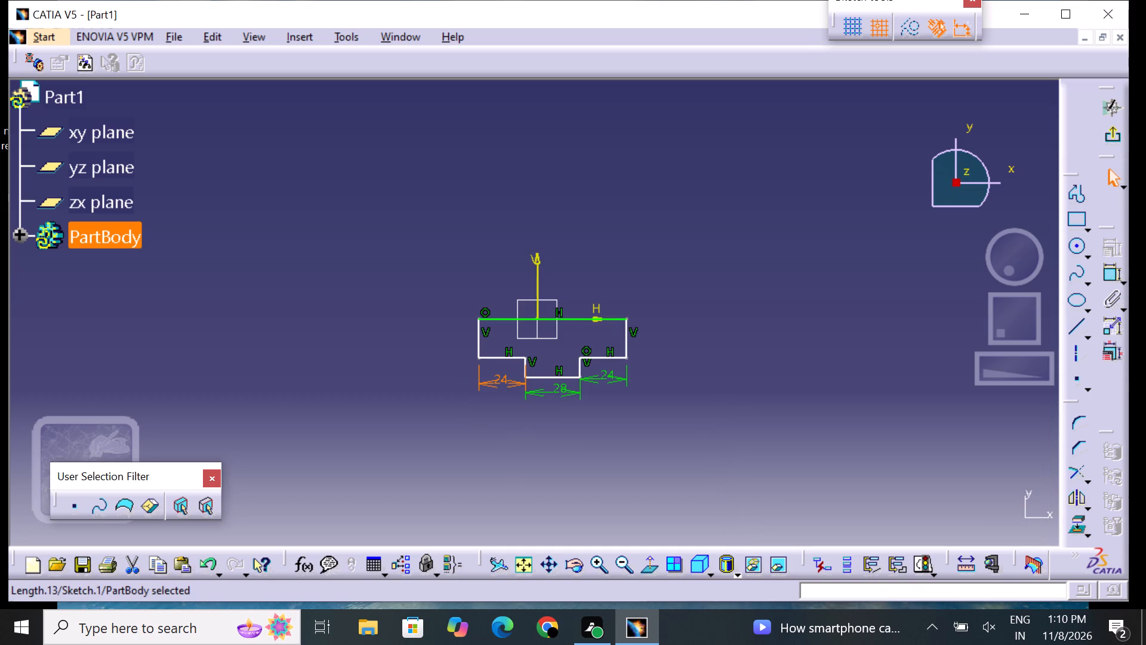
{"action": "left_click", "coordinate": [688, 432]}
Constrain the profile's two outer vertical edges to be symmetric about the V axis.
{"action": "left_click", "coordinate": [1113, 274]}
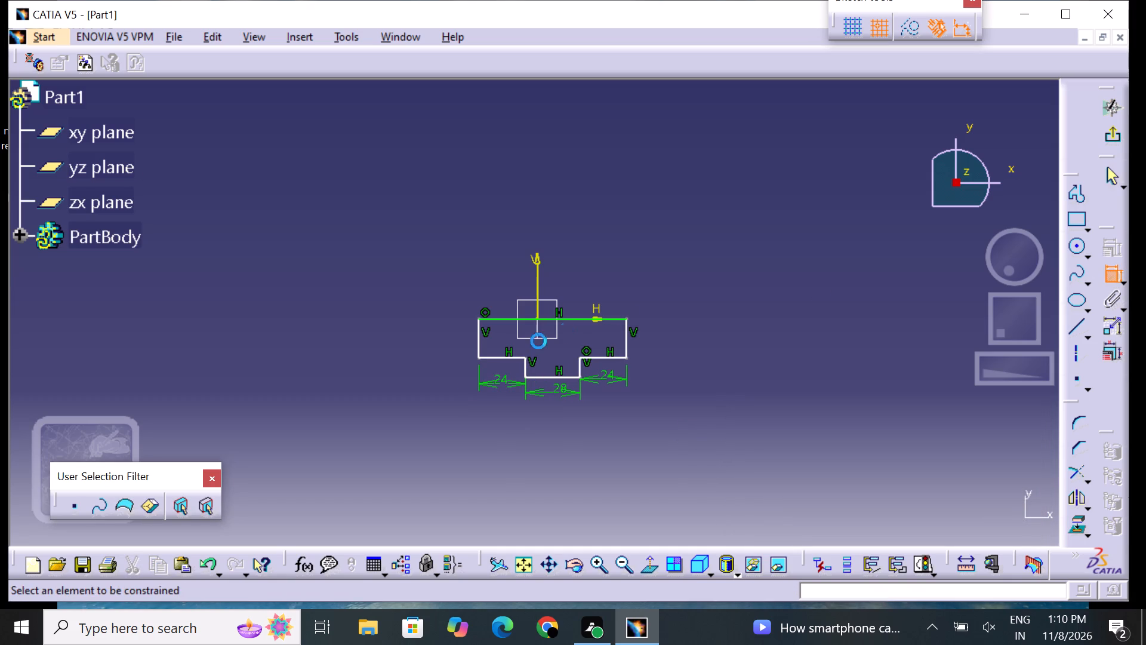
{"action": "left_click", "coordinate": [478, 343]}
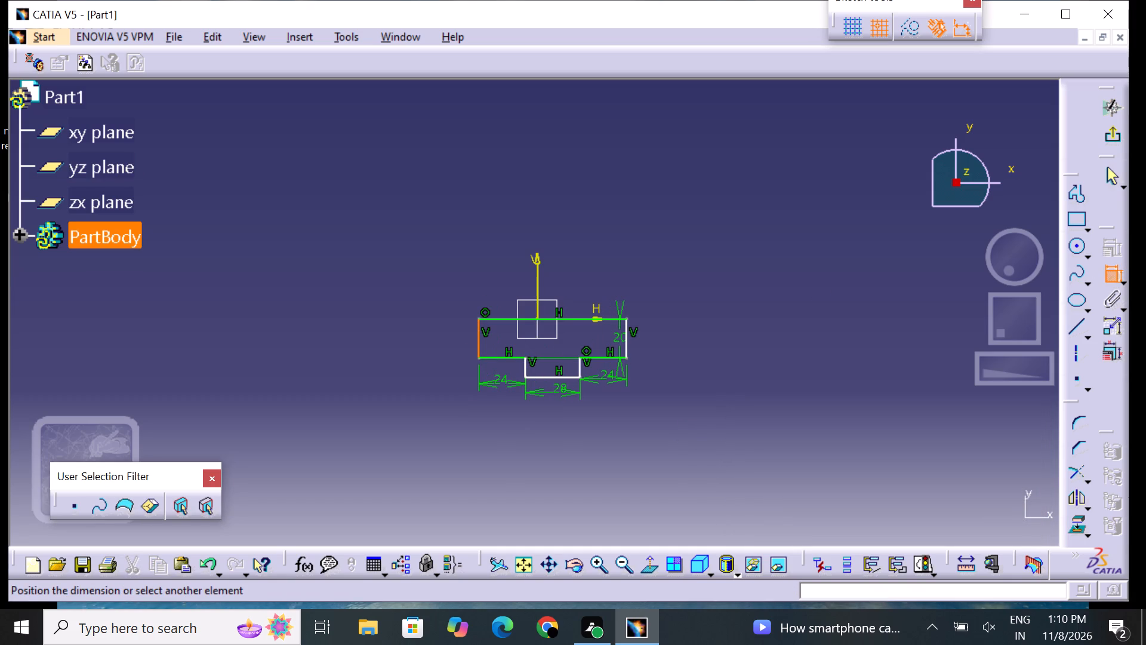
{"action": "left_click", "coordinate": [626, 334]}
{"action": "right_click", "coordinate": [581, 335]}
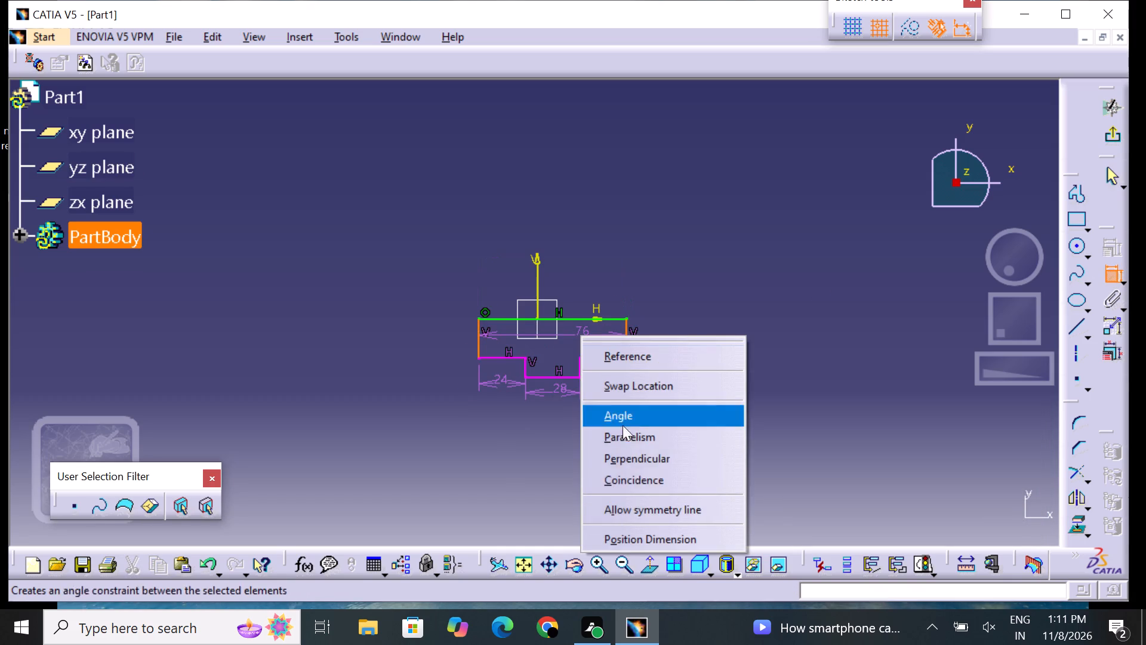
{"action": "left_click", "coordinate": [644, 503]}
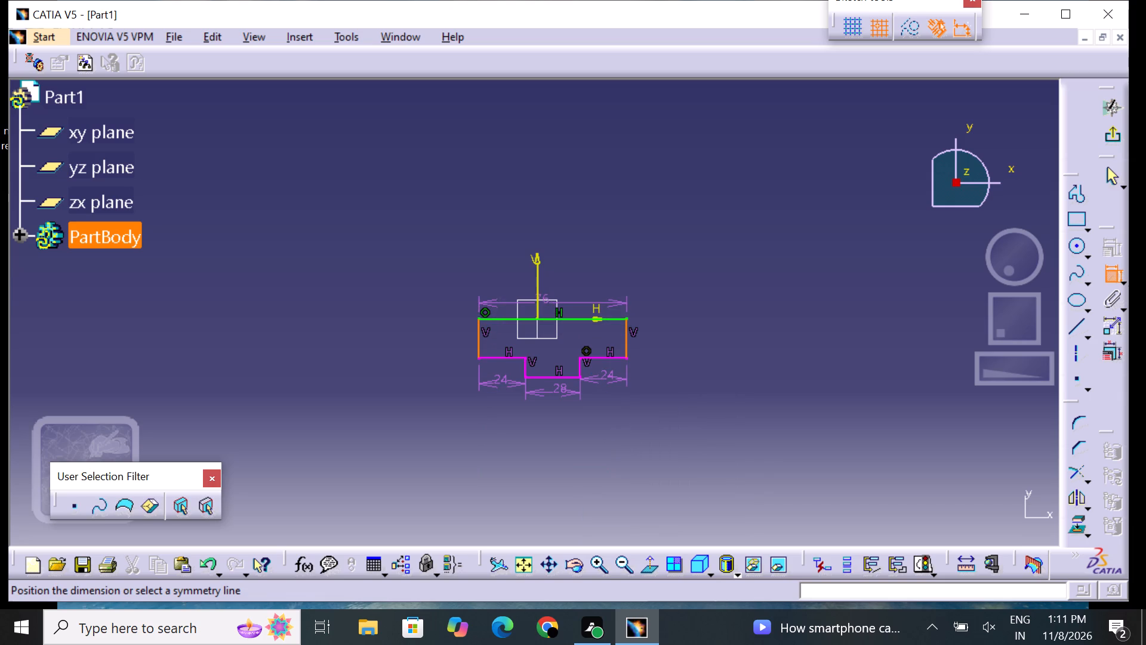
{"action": "left_click", "coordinate": [535, 283]}
{"action": "left_click", "coordinate": [671, 297]}
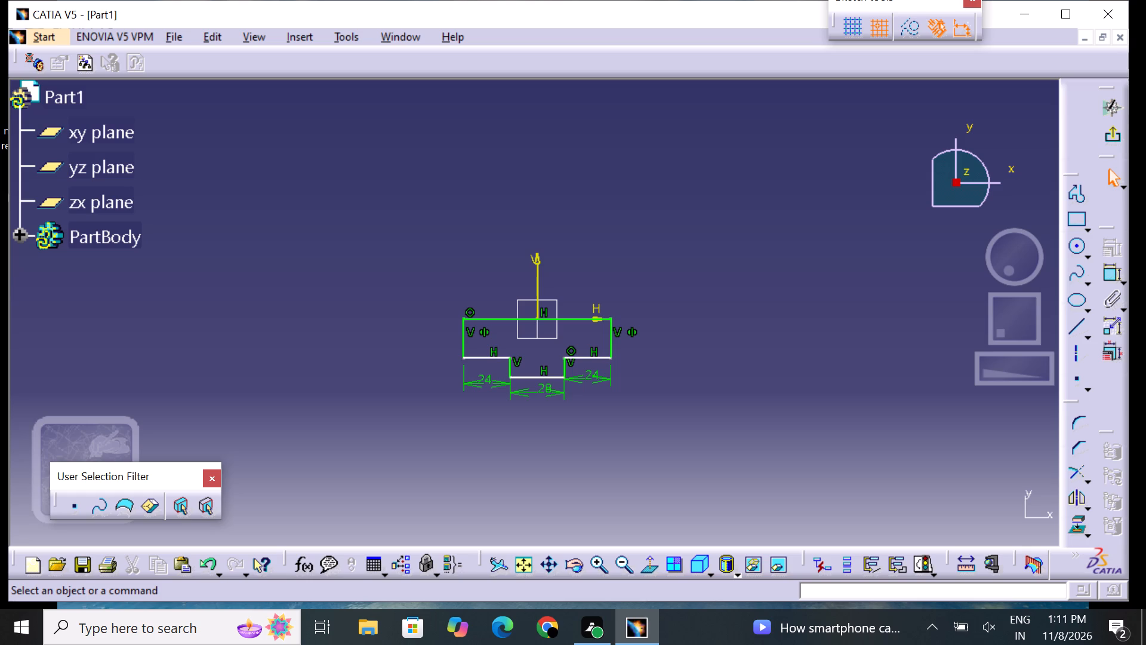
Dimension the outer vertical edge on the profile's right side and set its length to 12 mm.
{"action": "left_click", "coordinate": [1110, 275]}
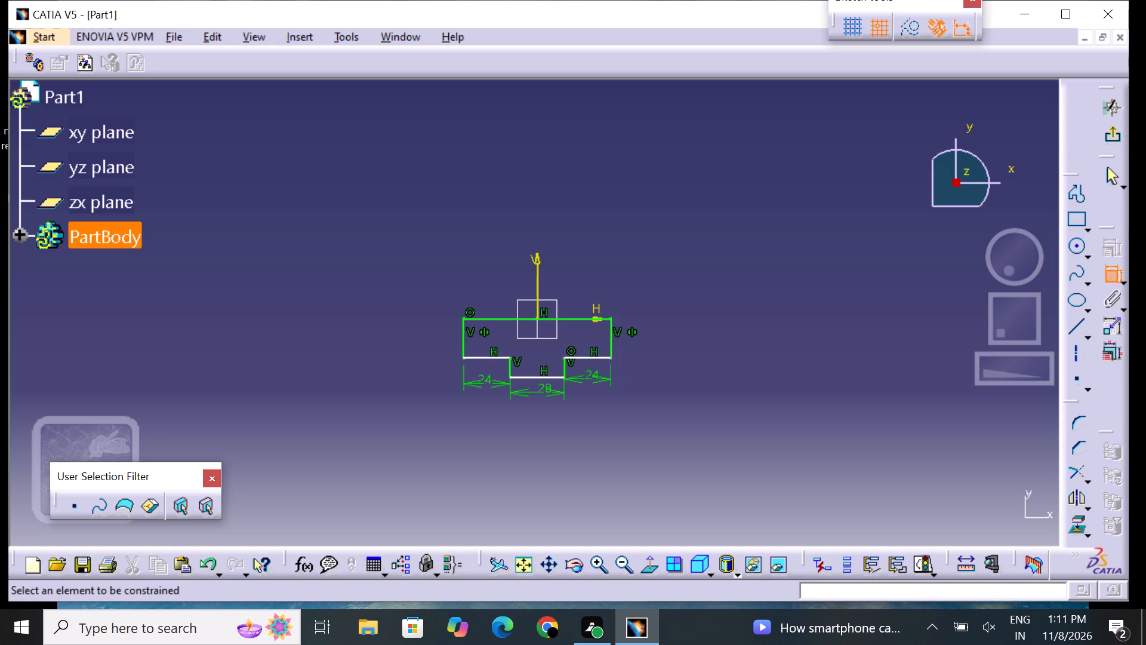
{"action": "left_click", "coordinate": [610, 340]}
{"action": "left_click", "coordinate": [635, 342]}
{"action": "double_click", "coordinate": [630, 342]}
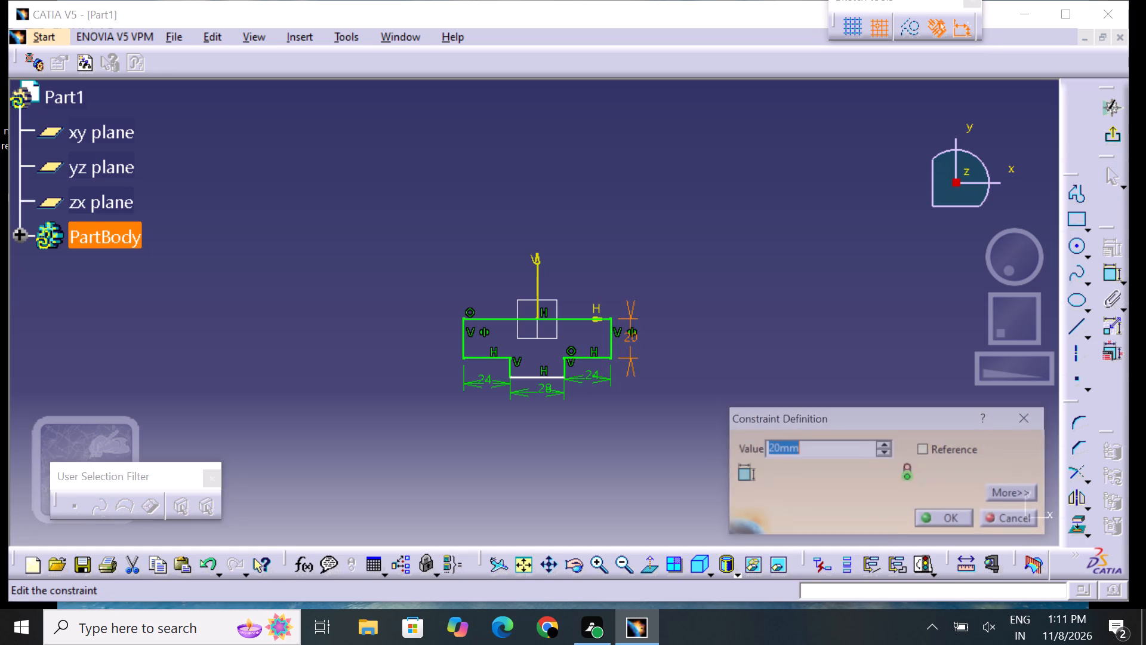
{"action": "key", "text": "BackSpace"}
{"action": "type", "text": "12"}
{"action": "key", "text": "Return"}
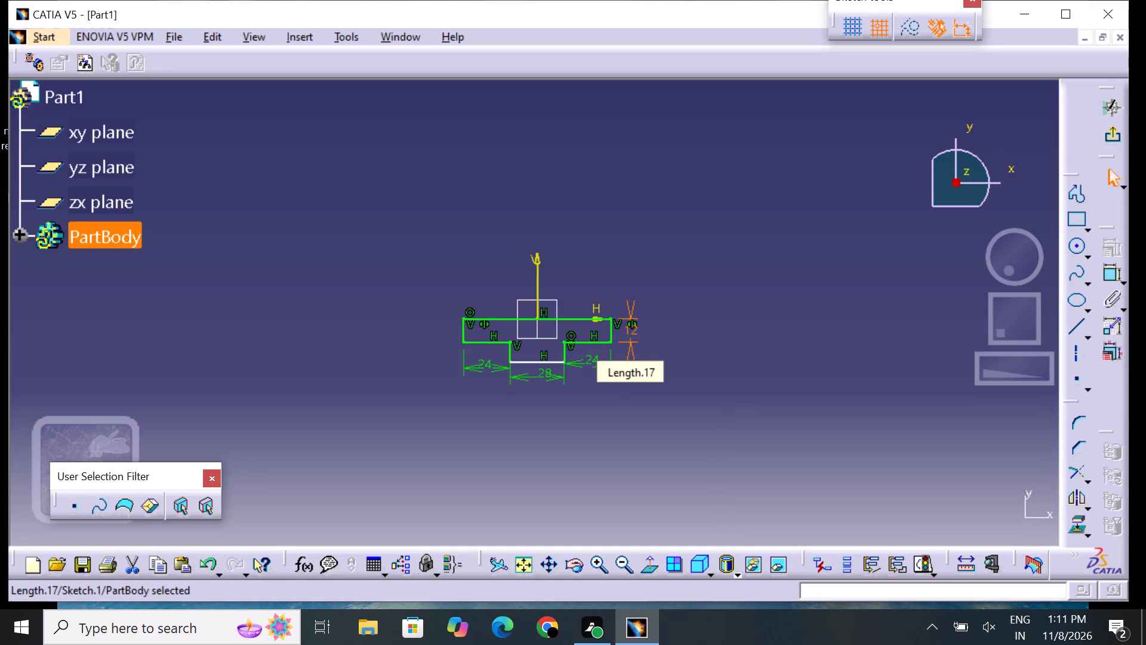
{"action": "left_click", "coordinate": [774, 348]}
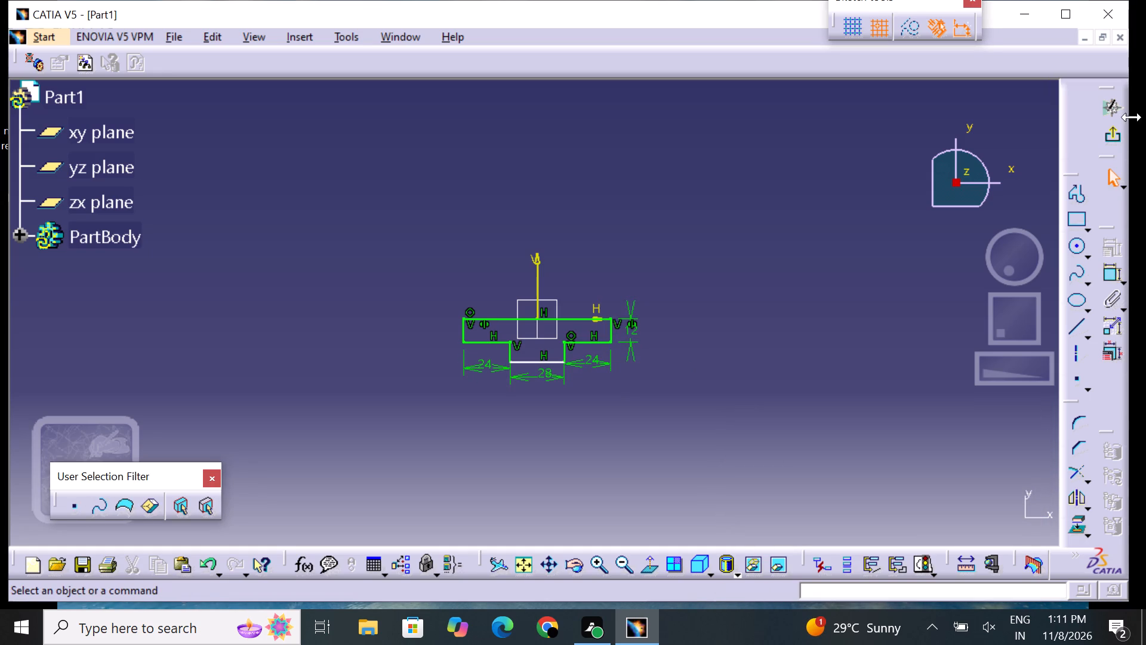
Exit the sketch and extrude the T-shaped profile into a Pad with a length of 150 mm.
{"action": "left_click_drag", "start_coordinate": [1110, 132], "coordinate": [1113, 145]}
{"action": "left_click", "coordinate": [1110, 131]}
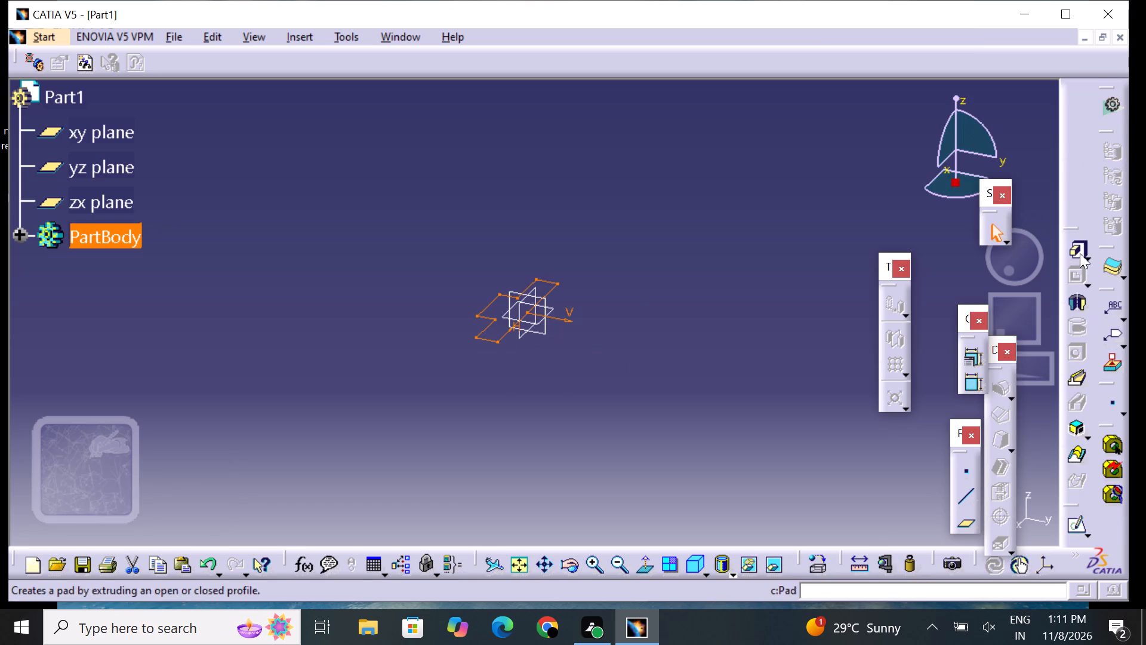
{"action": "left_click", "coordinate": [1080, 253]}
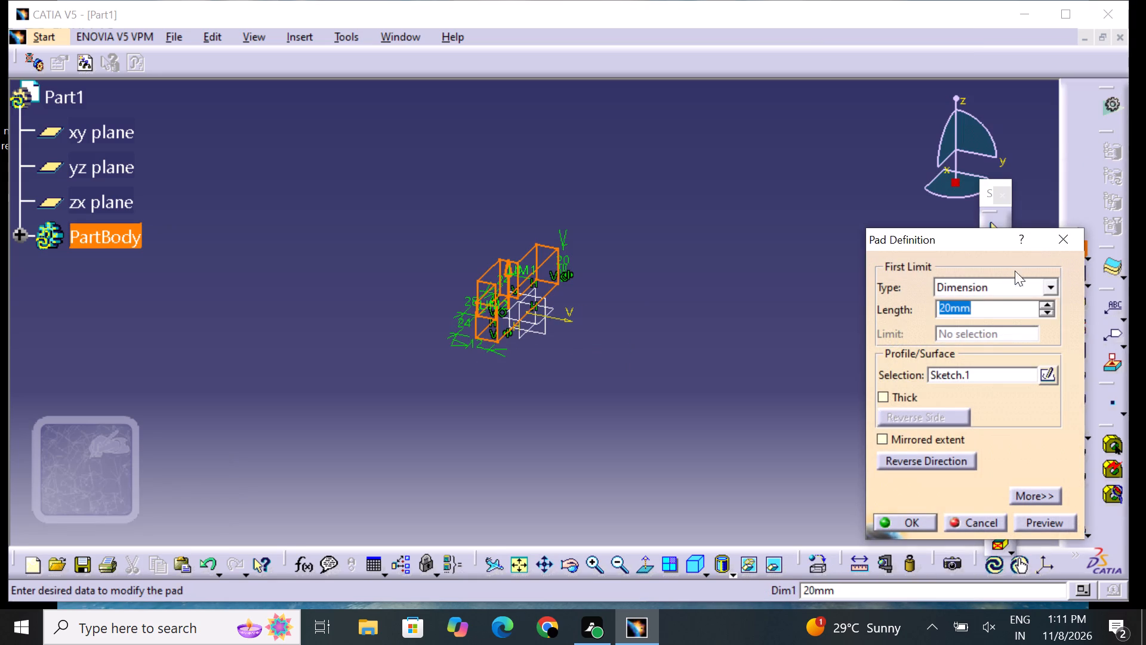
{"action": "key", "text": "BackSpace"}
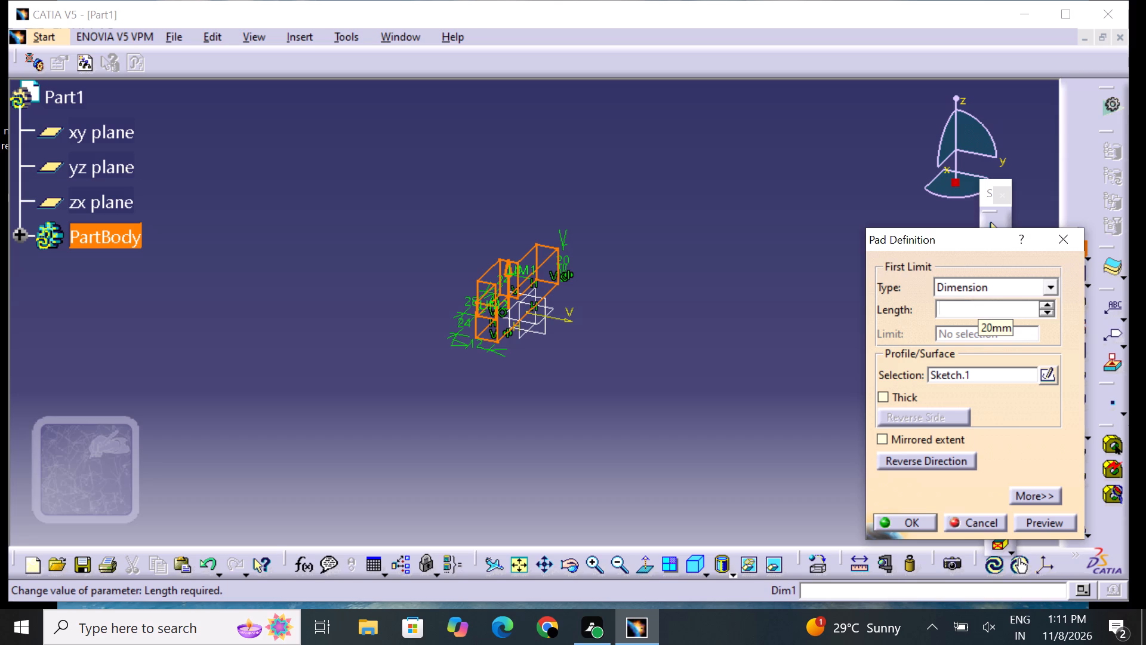
{"action": "type", "text": "150"}
{"action": "key", "text": "Return"}
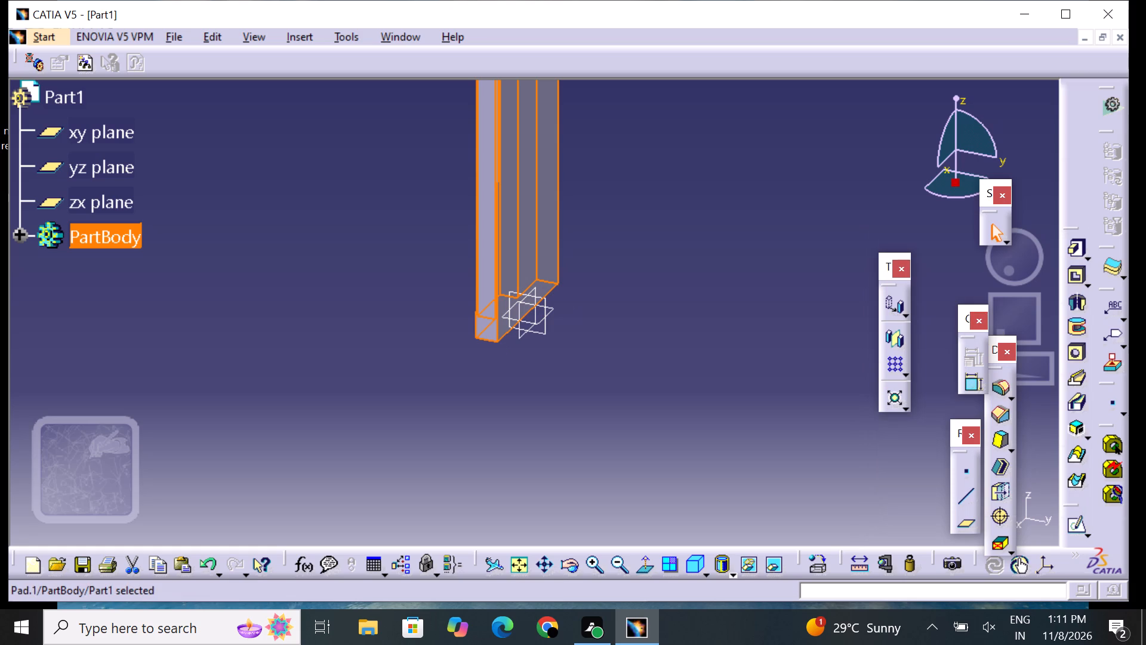
{"action": "left_click", "coordinate": [739, 310]}
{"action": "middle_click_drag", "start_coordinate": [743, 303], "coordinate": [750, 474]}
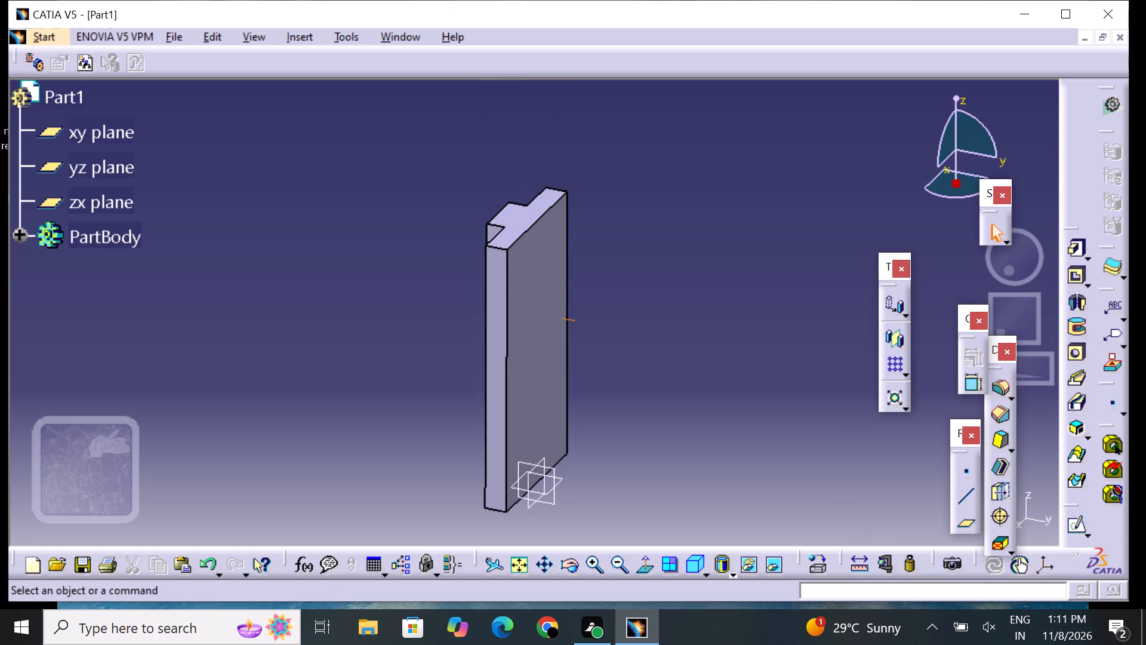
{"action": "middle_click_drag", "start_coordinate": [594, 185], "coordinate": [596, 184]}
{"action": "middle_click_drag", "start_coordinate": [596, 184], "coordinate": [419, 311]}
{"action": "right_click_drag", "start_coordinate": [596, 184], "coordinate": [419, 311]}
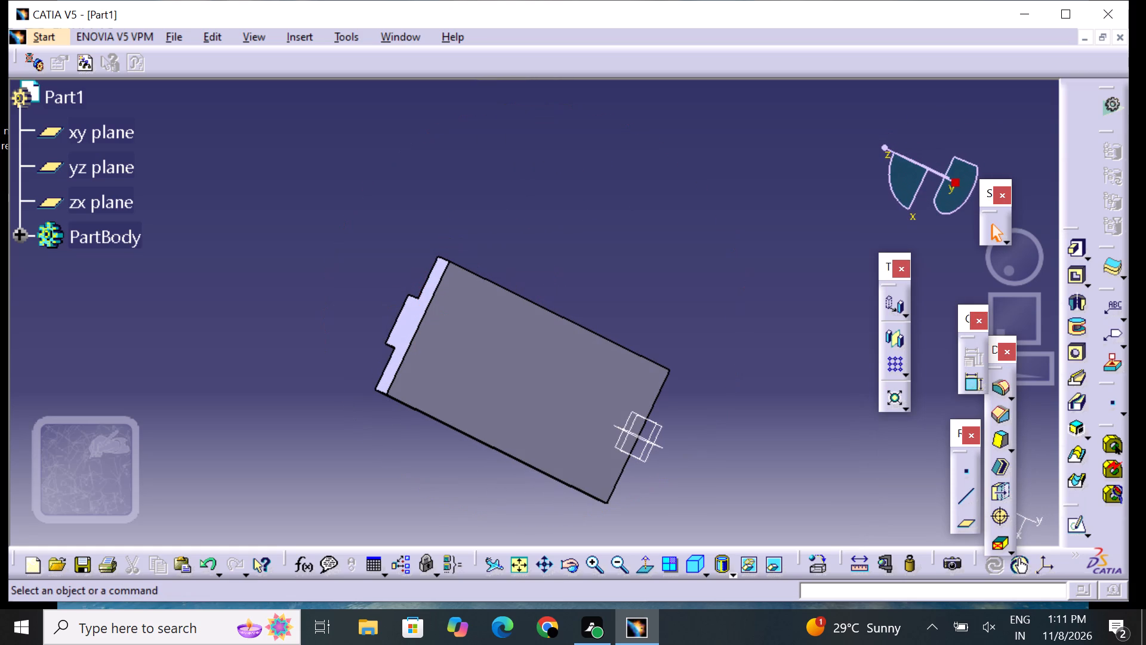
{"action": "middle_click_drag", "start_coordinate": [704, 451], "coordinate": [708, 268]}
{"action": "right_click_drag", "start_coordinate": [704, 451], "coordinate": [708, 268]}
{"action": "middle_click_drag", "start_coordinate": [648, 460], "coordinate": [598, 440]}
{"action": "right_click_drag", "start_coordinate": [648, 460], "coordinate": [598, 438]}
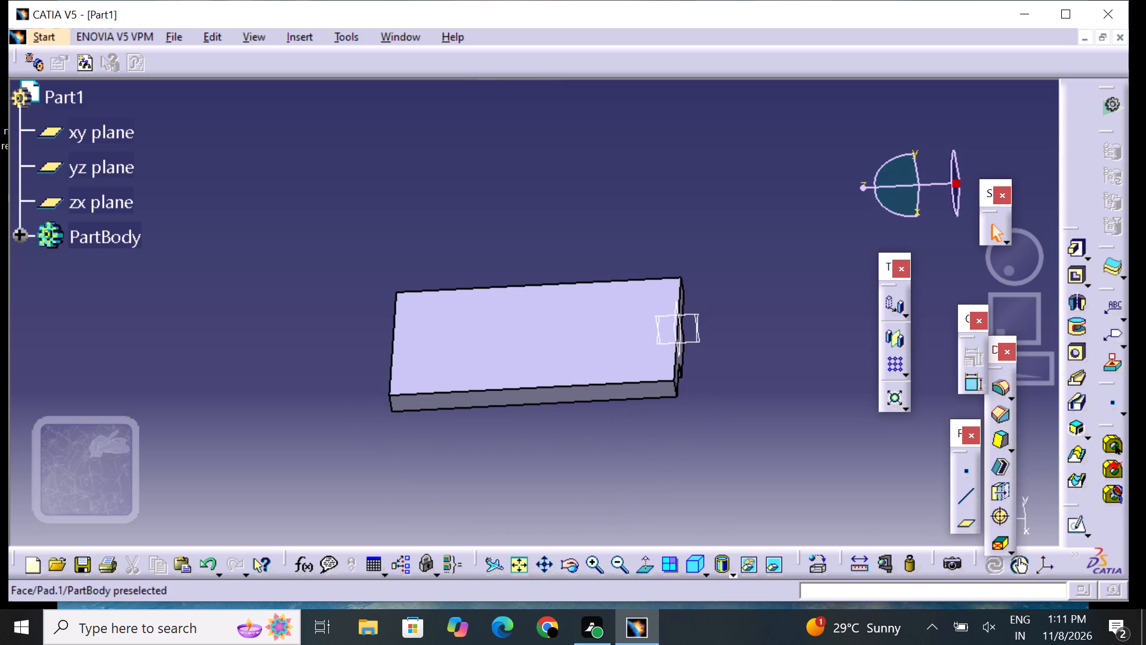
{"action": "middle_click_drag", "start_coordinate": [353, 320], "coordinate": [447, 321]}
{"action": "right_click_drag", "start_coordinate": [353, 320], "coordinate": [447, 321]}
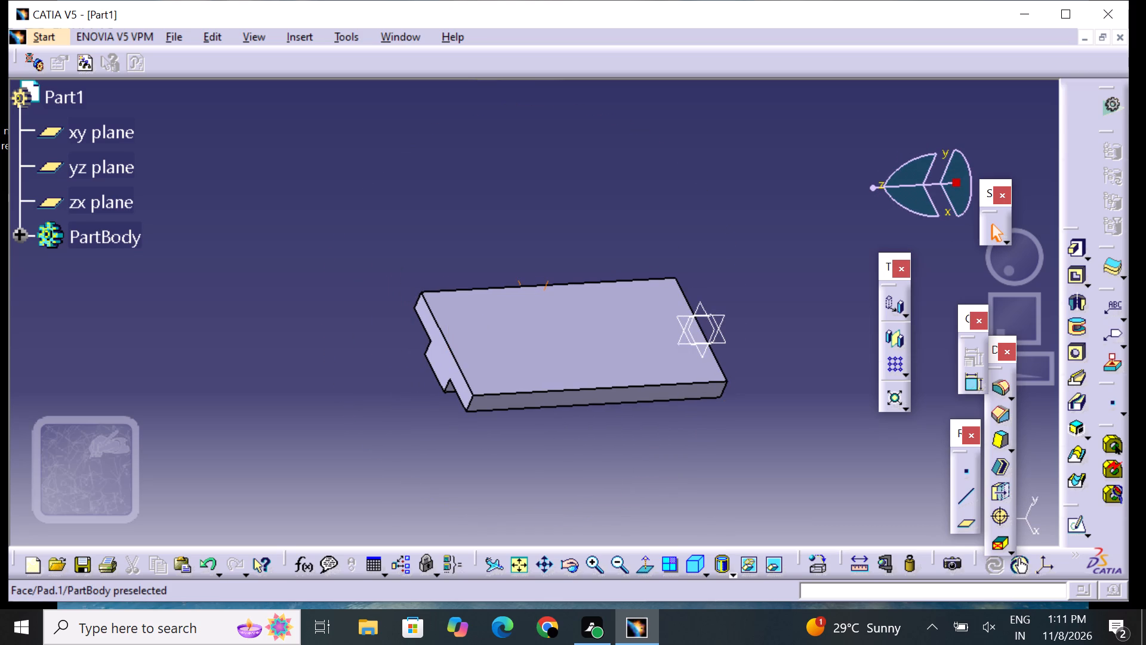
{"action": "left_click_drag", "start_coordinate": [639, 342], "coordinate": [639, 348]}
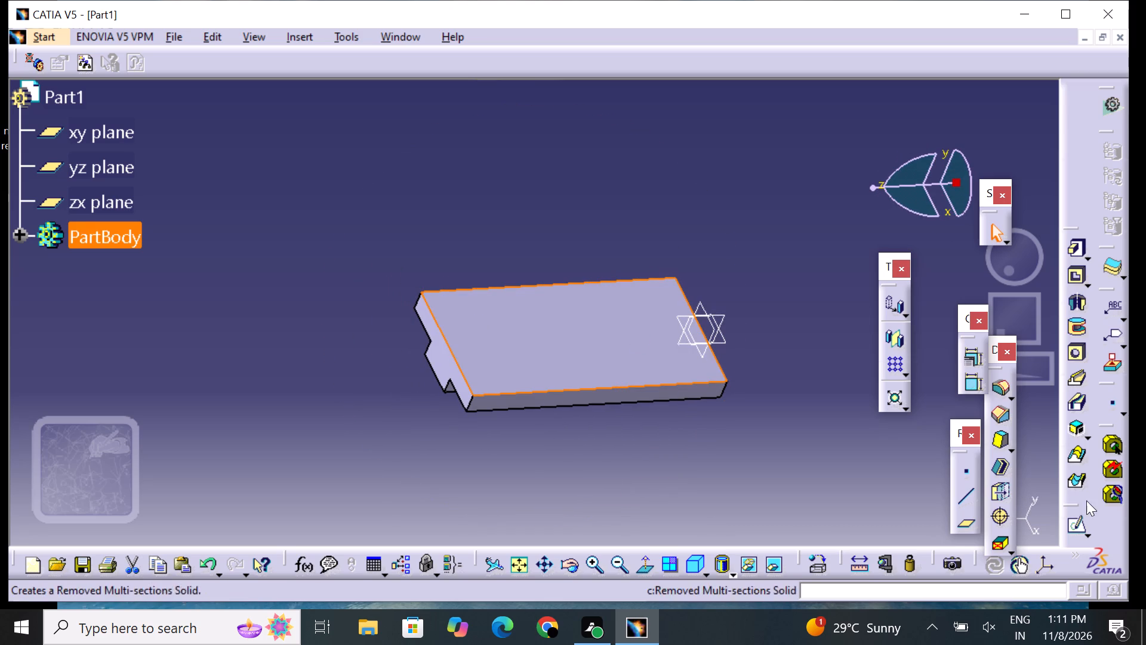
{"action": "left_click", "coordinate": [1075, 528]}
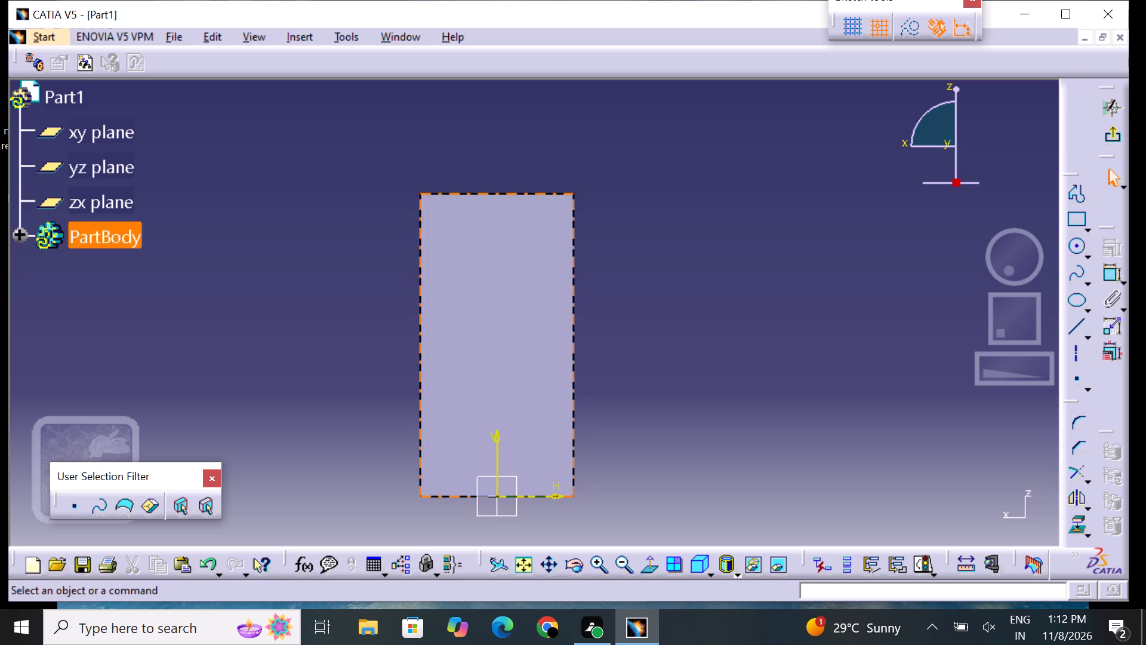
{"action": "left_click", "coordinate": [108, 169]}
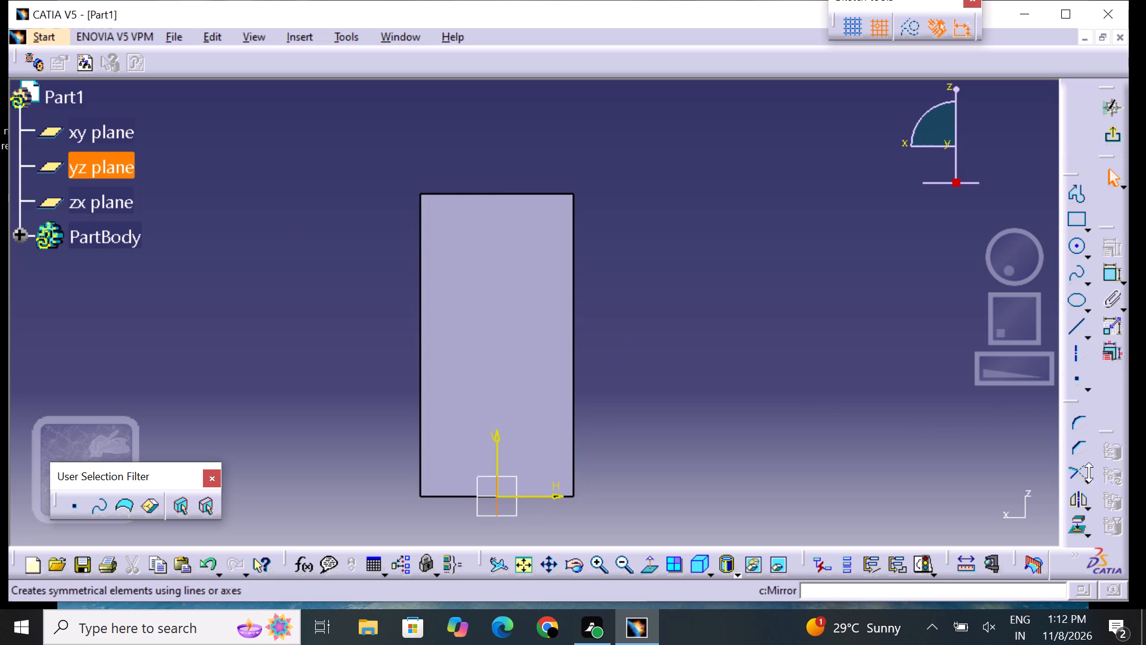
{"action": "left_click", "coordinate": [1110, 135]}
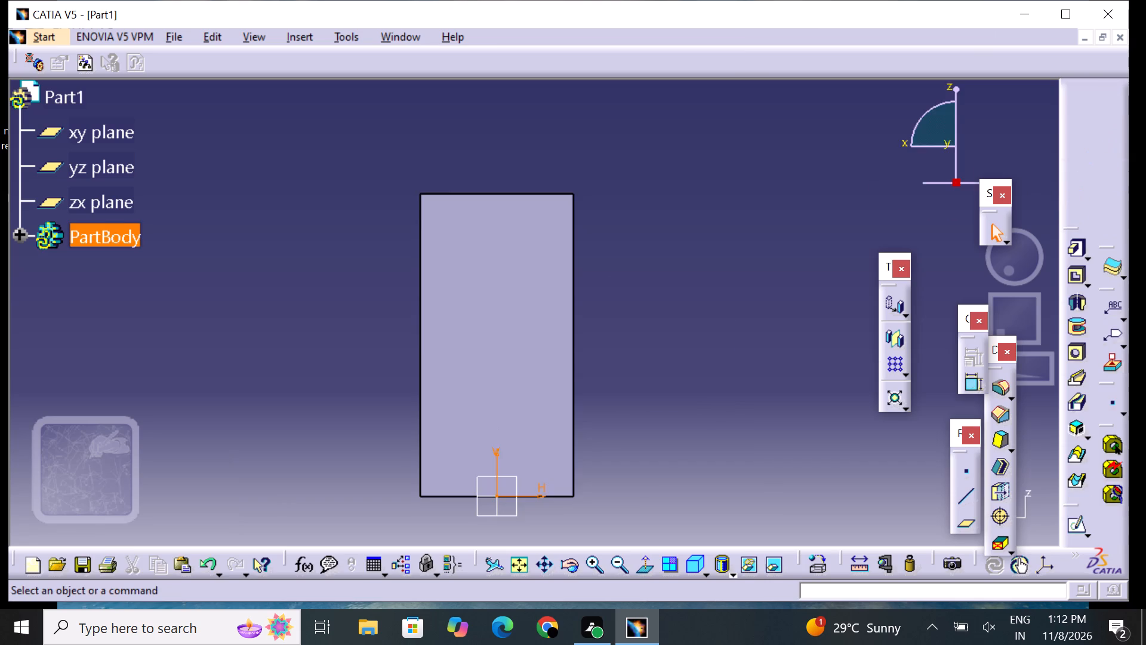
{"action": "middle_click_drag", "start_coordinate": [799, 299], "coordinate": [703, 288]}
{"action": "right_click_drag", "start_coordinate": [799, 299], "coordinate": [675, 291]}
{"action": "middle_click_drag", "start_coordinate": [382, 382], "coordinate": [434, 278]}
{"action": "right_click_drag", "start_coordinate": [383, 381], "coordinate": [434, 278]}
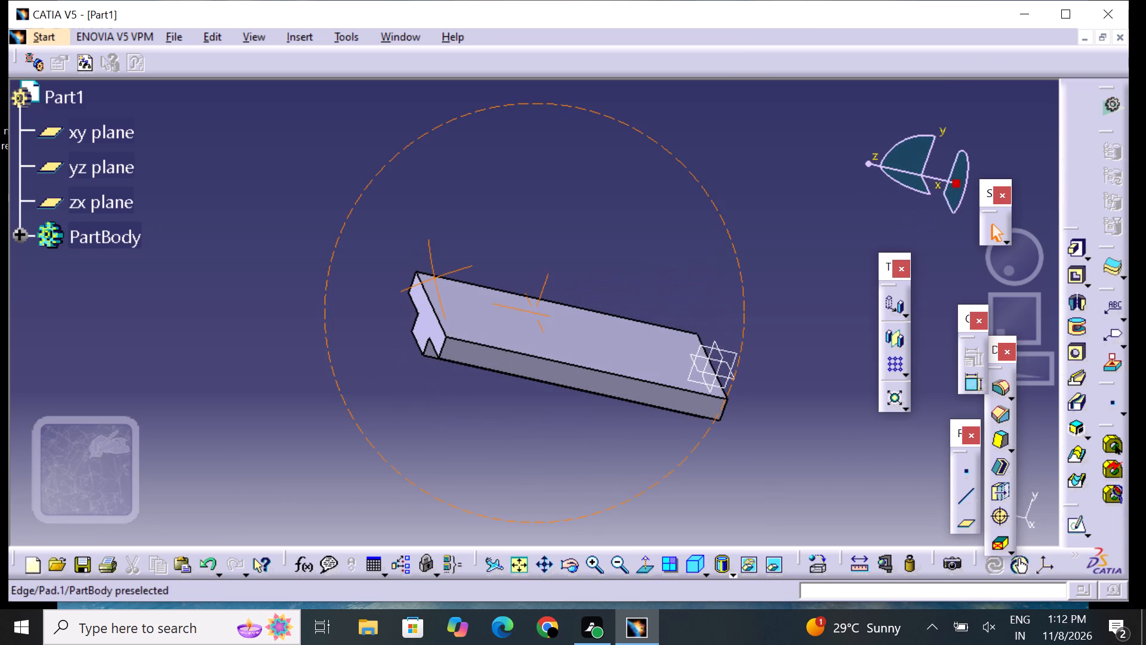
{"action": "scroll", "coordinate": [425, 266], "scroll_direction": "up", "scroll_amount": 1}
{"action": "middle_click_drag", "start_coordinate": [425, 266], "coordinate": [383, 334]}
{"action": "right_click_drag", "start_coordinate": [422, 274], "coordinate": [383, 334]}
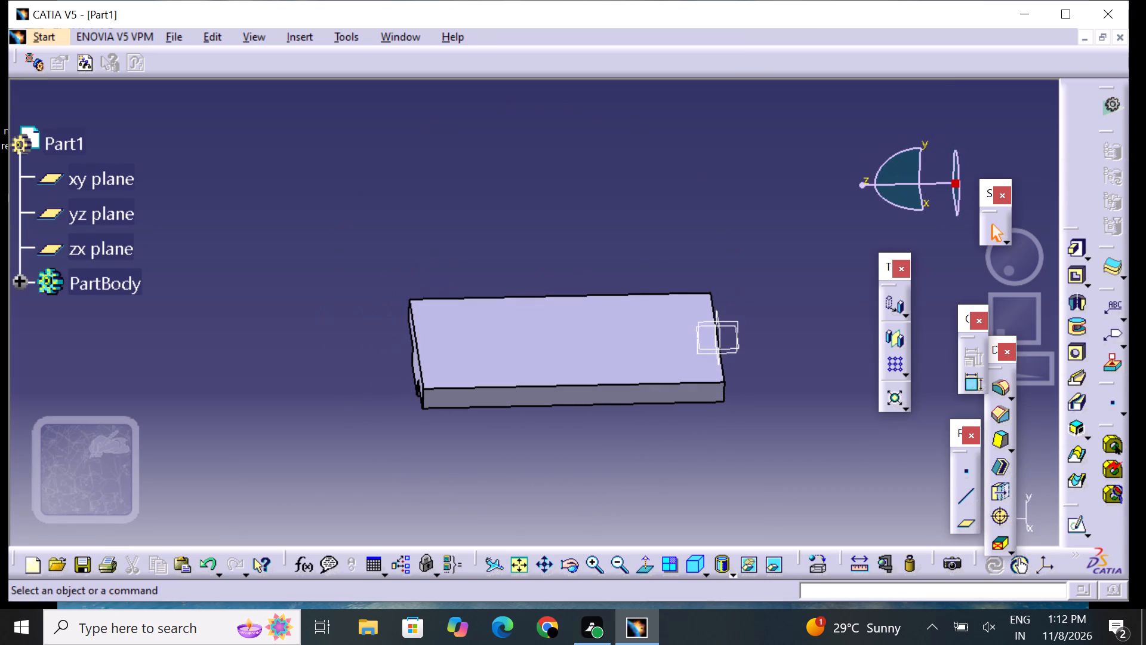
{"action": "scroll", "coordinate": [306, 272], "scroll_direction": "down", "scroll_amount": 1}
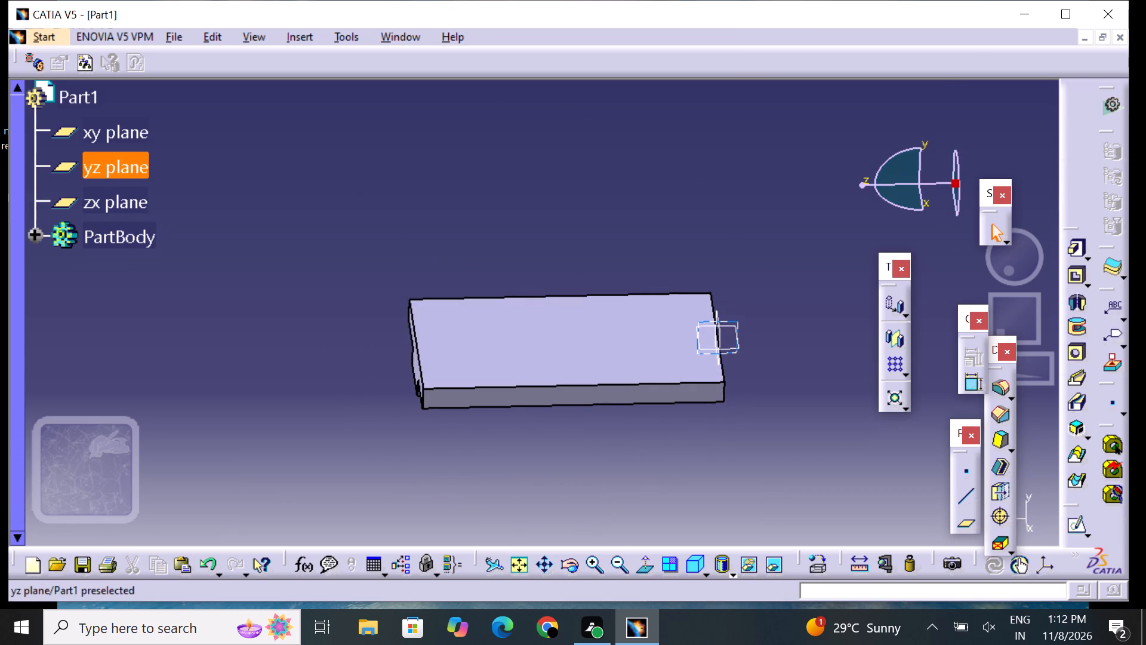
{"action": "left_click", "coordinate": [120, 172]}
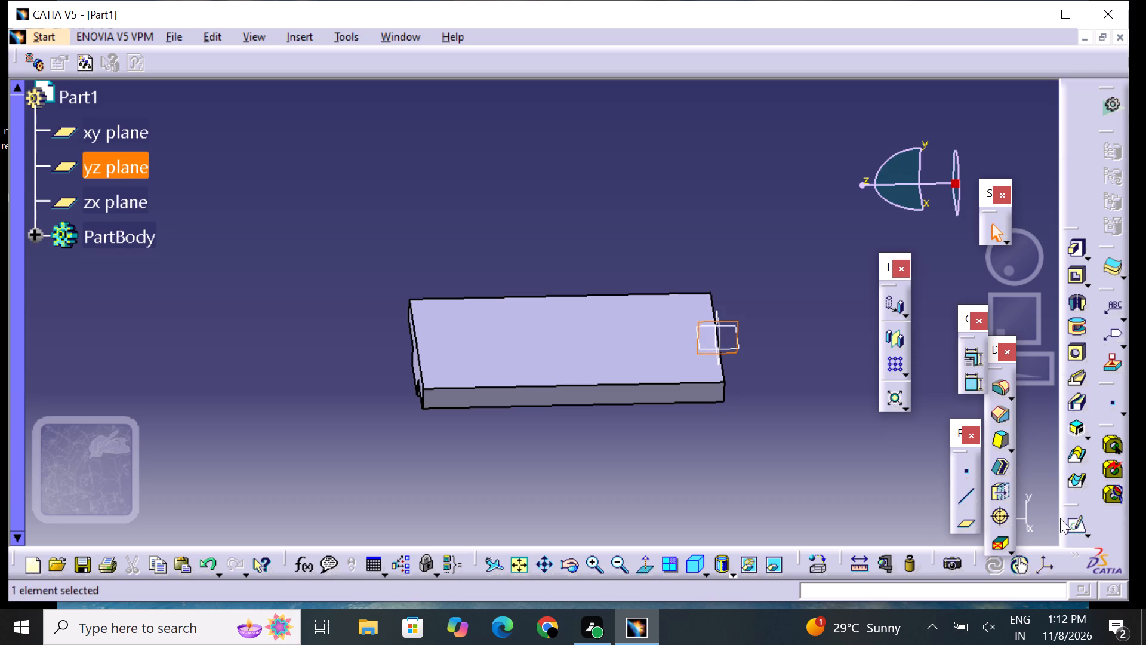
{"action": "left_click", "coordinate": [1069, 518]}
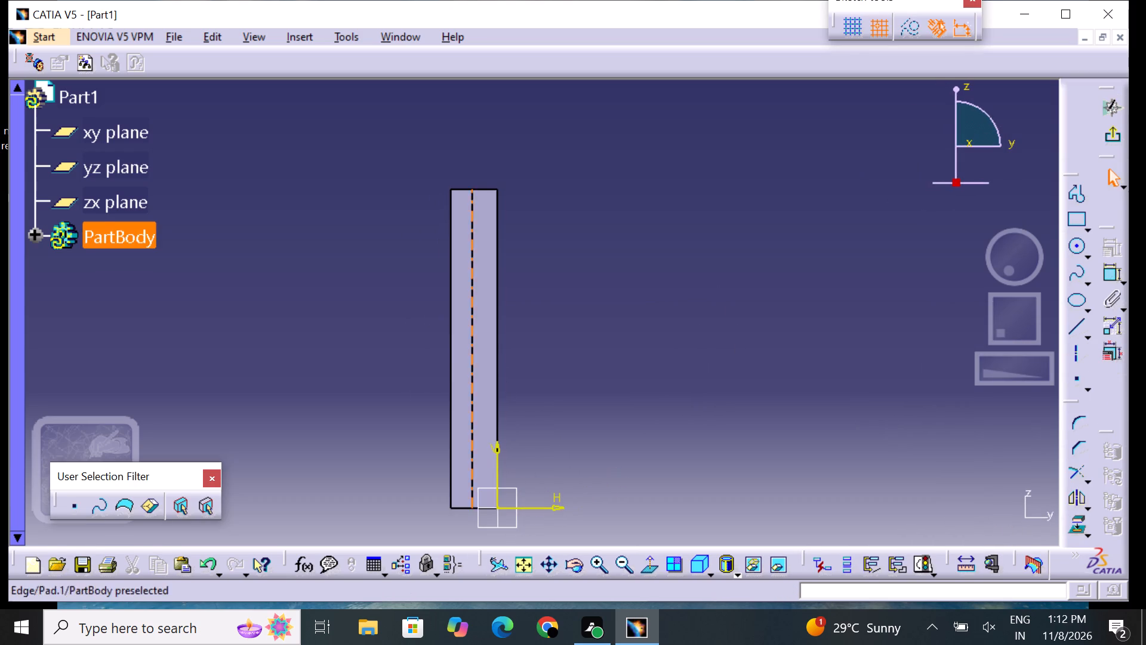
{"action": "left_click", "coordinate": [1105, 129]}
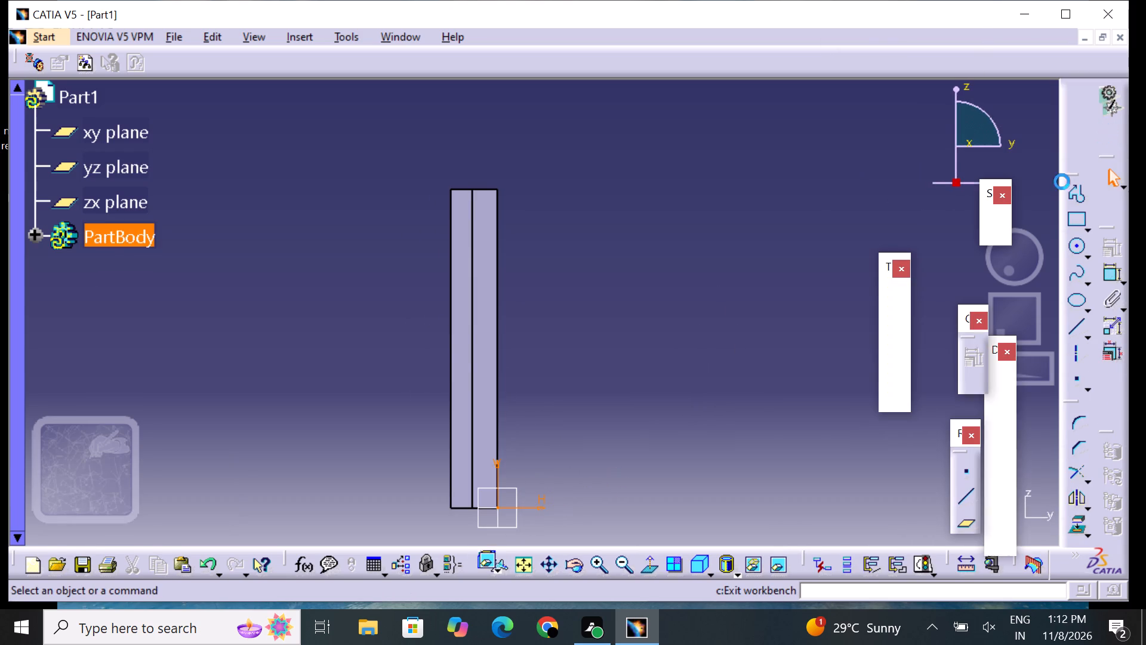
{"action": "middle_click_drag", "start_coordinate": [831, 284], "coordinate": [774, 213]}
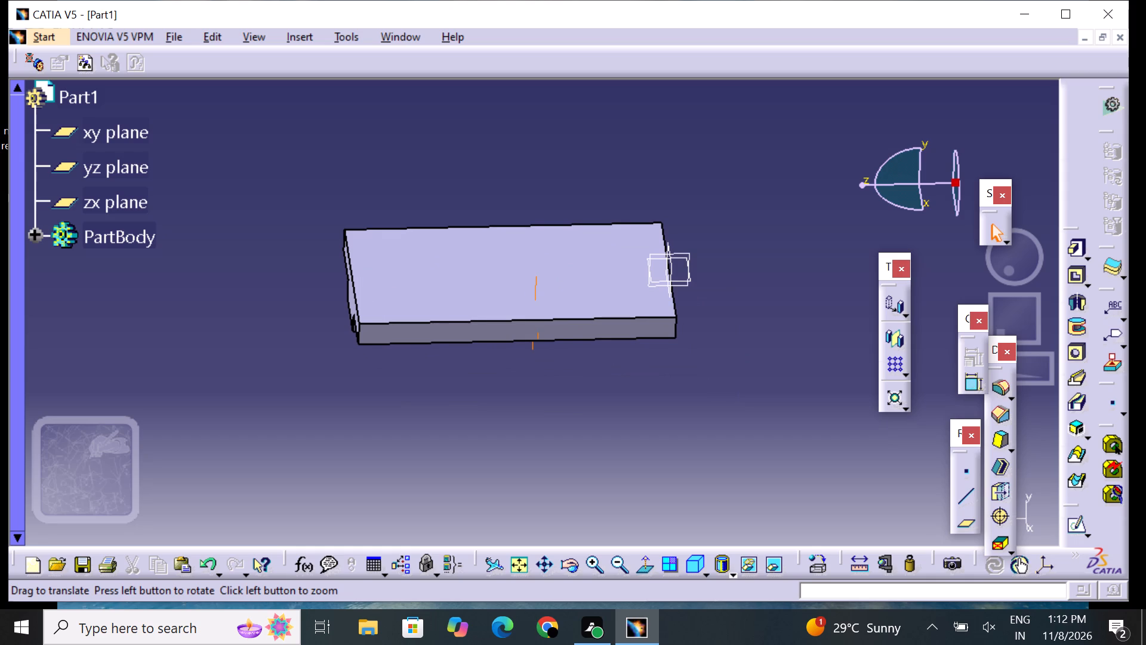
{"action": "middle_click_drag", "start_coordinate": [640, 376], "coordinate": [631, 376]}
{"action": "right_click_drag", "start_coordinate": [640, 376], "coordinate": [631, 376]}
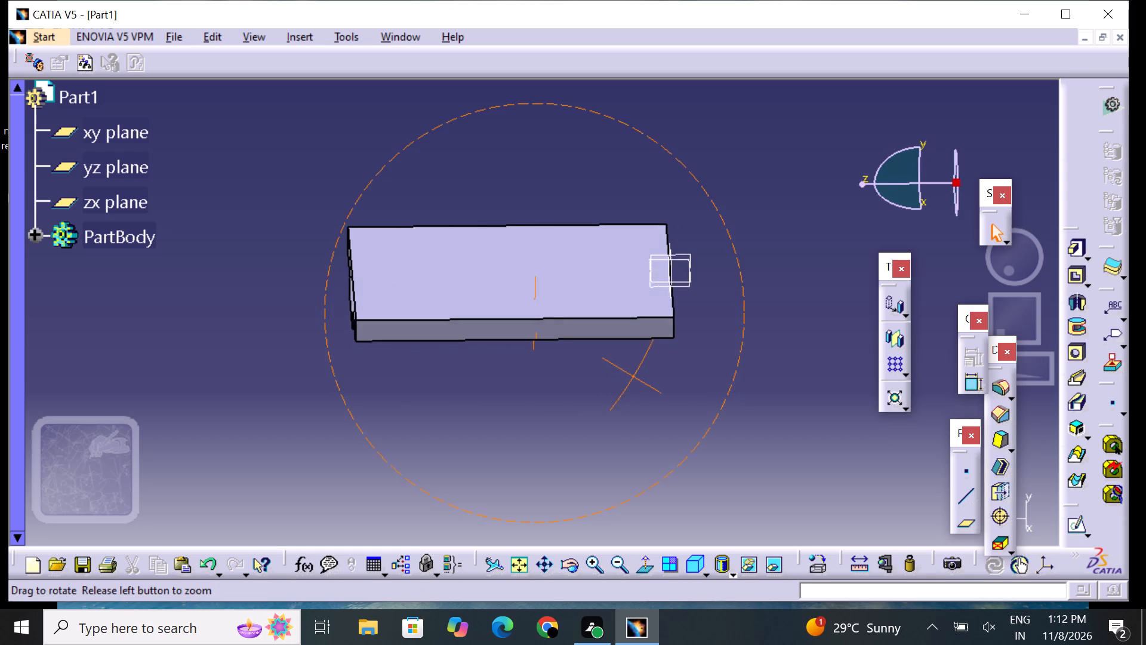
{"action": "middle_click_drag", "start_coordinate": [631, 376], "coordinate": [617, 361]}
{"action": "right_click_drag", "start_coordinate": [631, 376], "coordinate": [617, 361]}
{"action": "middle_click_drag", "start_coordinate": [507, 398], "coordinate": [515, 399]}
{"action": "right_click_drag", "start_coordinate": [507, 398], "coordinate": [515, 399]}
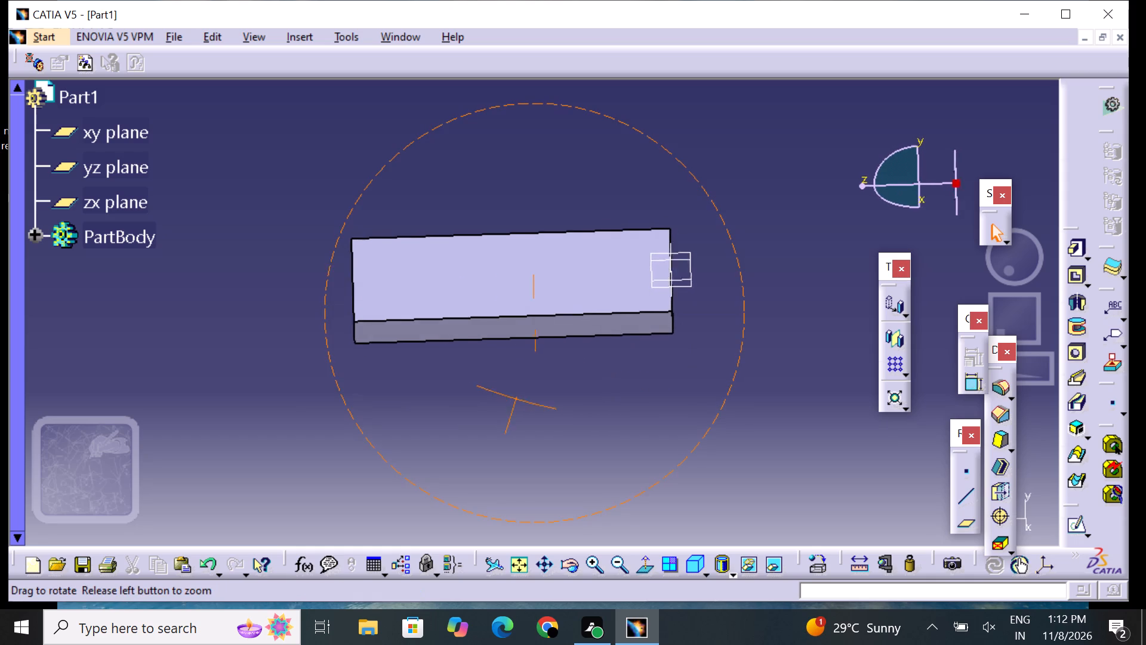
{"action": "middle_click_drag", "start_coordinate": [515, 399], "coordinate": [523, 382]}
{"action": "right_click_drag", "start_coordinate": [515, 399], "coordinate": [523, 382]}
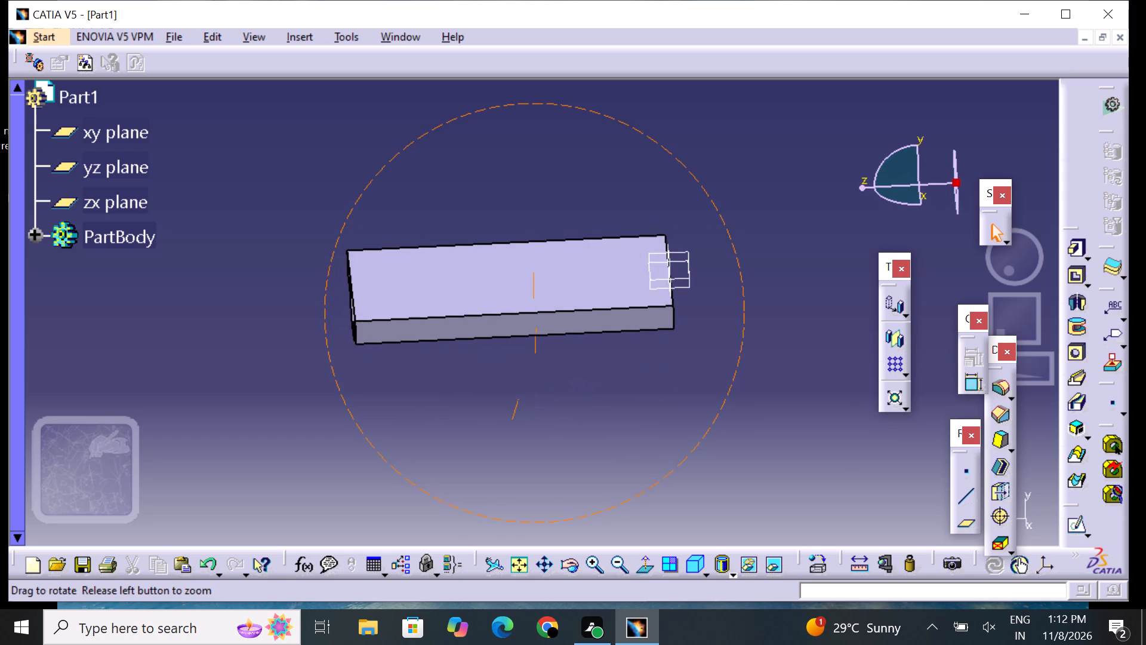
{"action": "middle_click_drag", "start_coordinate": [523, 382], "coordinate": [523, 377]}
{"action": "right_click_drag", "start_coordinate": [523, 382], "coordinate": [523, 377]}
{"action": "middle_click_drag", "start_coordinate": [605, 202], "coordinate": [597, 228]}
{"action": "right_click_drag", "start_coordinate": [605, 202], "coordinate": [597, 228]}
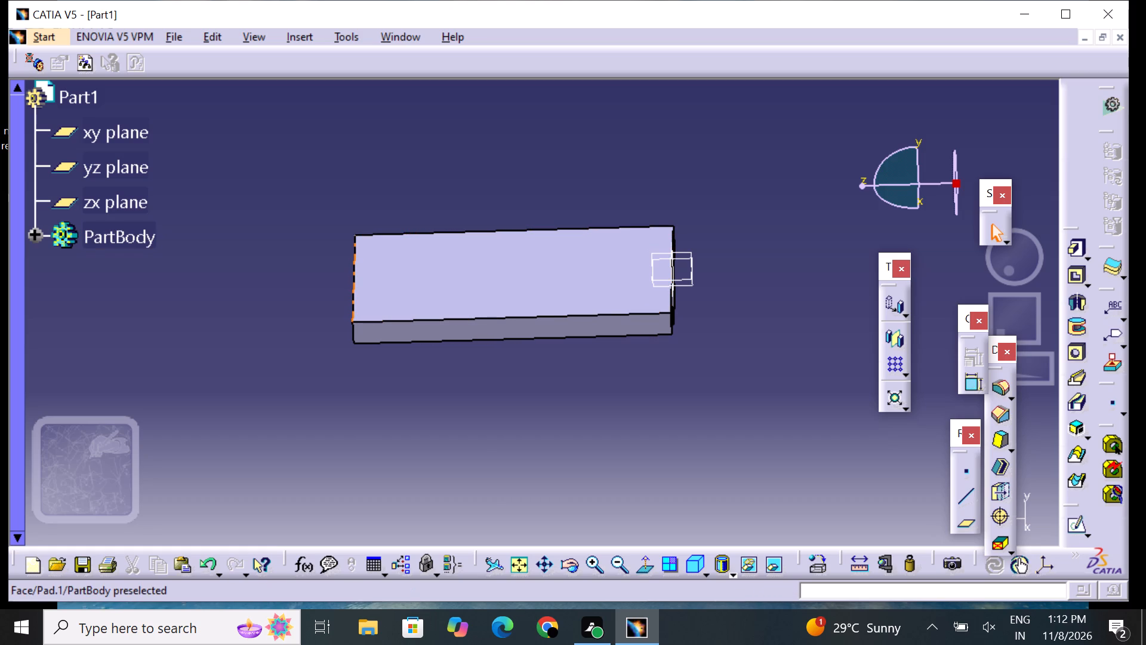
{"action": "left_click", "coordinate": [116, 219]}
Start a sketch on the zx plane and draw a circle about 28 mm in diameter, centred on the V axis about 30 mm above the origin.
{"action": "left_click", "coordinate": [93, 196]}
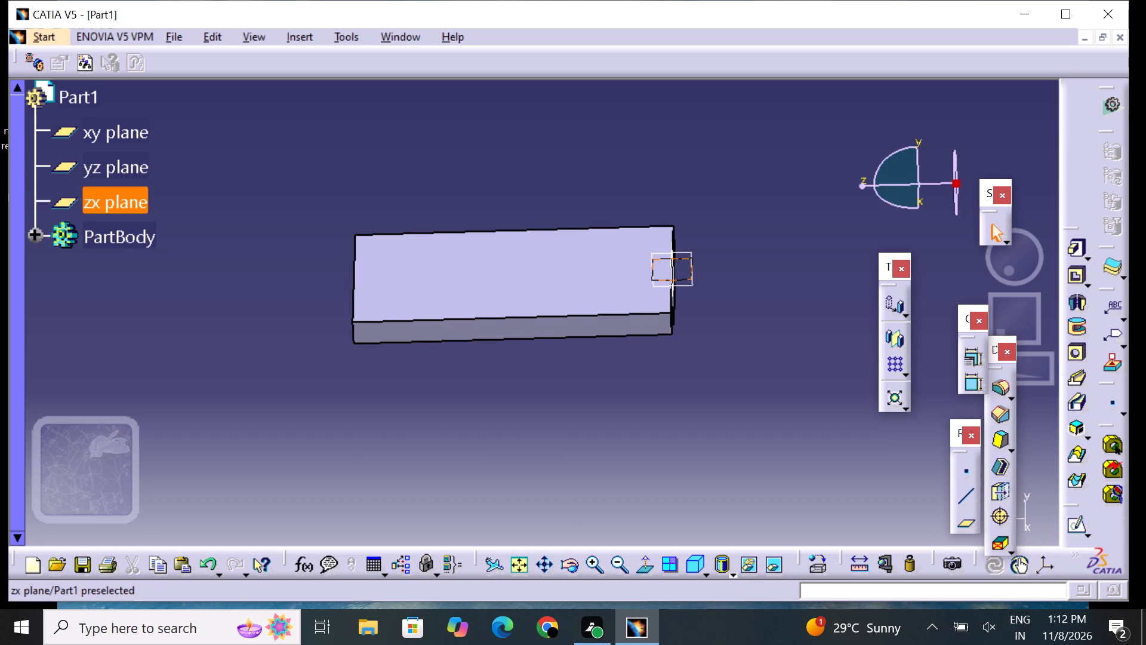
{"action": "left_click", "coordinate": [1073, 529]}
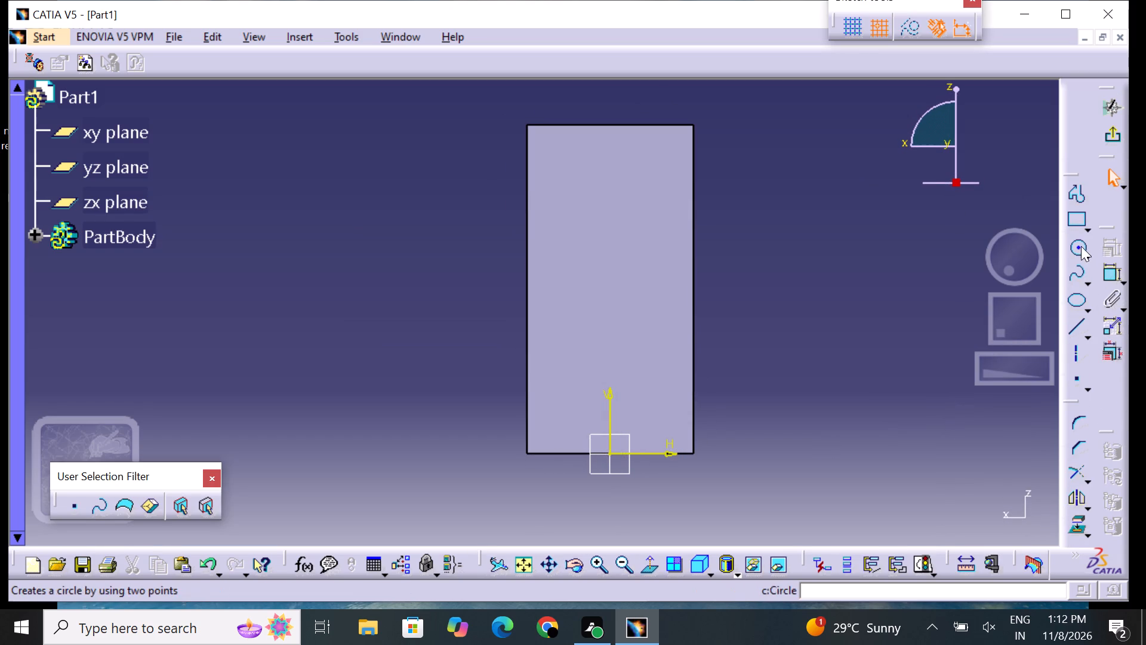
{"action": "left_click_drag", "start_coordinate": [1080, 245], "coordinate": [1072, 249]}
{"action": "left_click", "coordinate": [609, 393]}
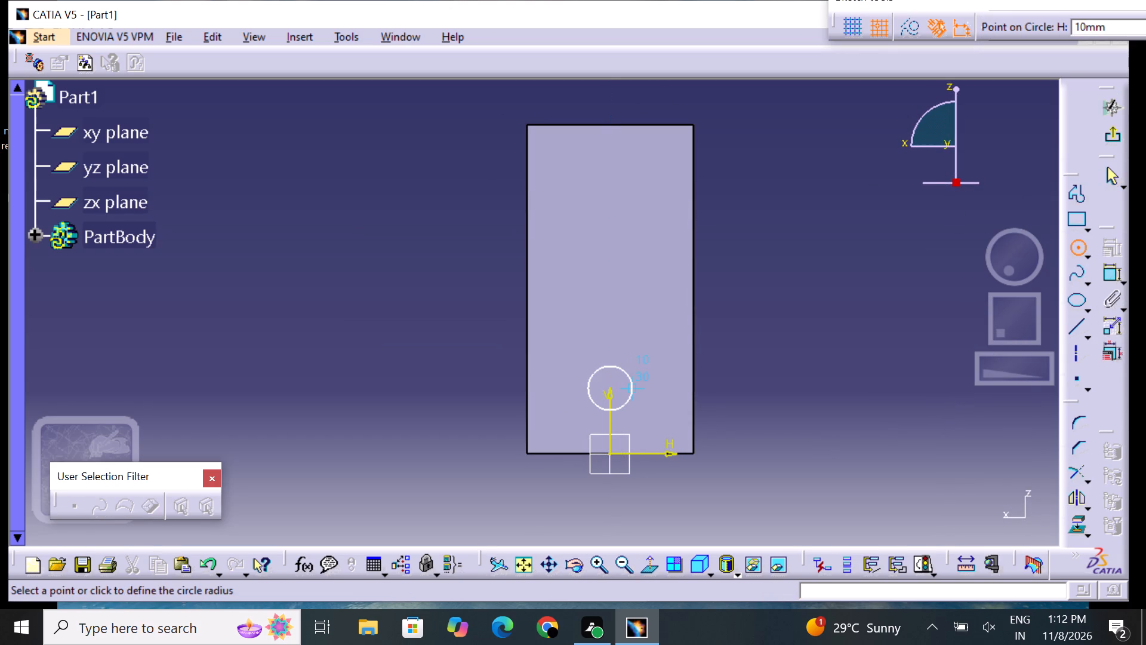
{"action": "left_click", "coordinate": [629, 375]}
{"action": "left_click", "coordinate": [840, 410]}
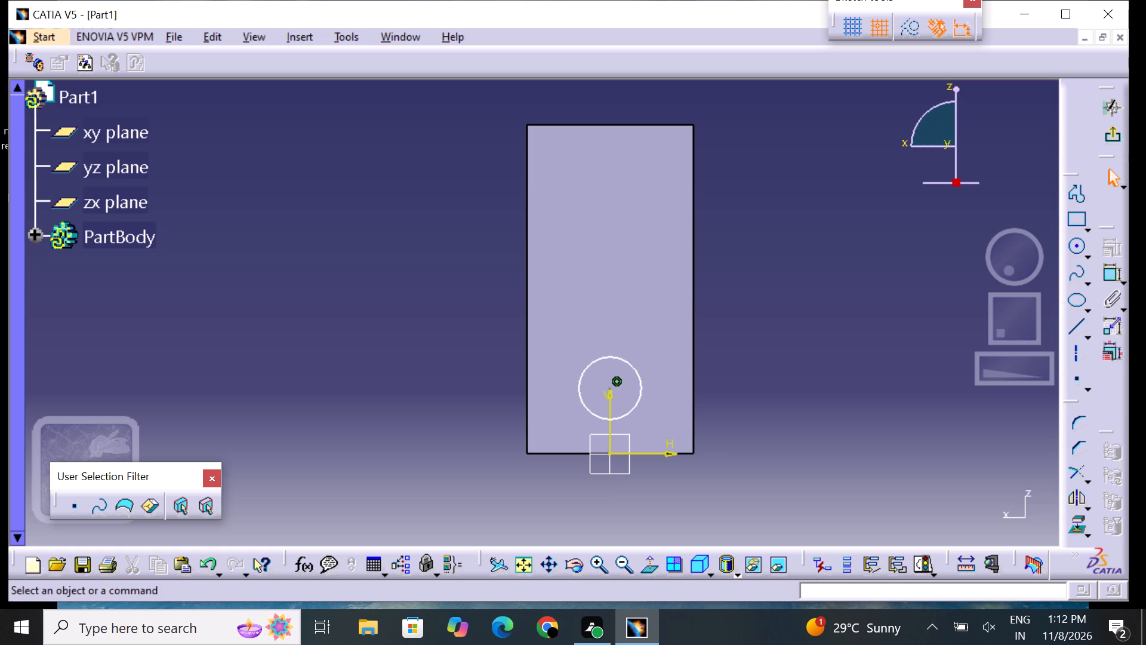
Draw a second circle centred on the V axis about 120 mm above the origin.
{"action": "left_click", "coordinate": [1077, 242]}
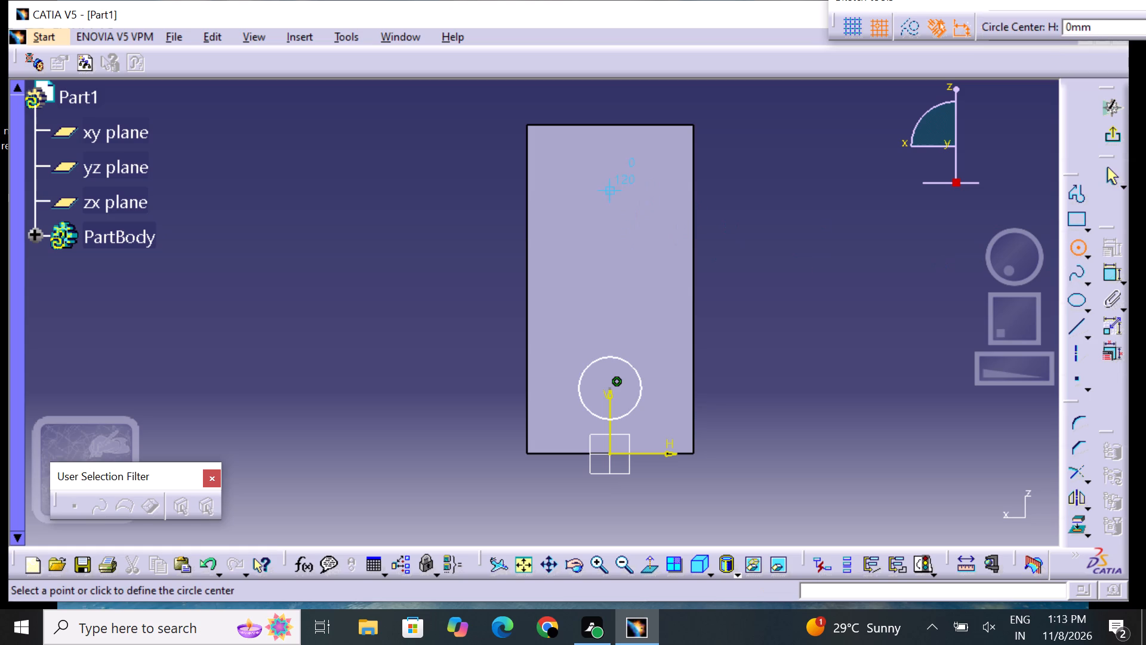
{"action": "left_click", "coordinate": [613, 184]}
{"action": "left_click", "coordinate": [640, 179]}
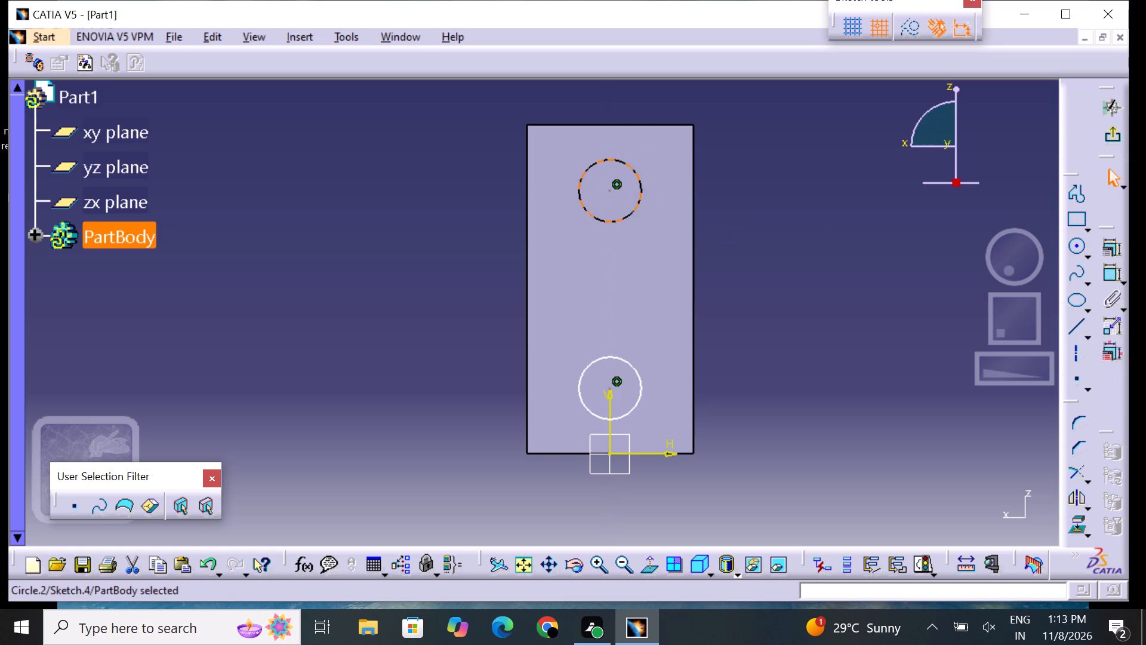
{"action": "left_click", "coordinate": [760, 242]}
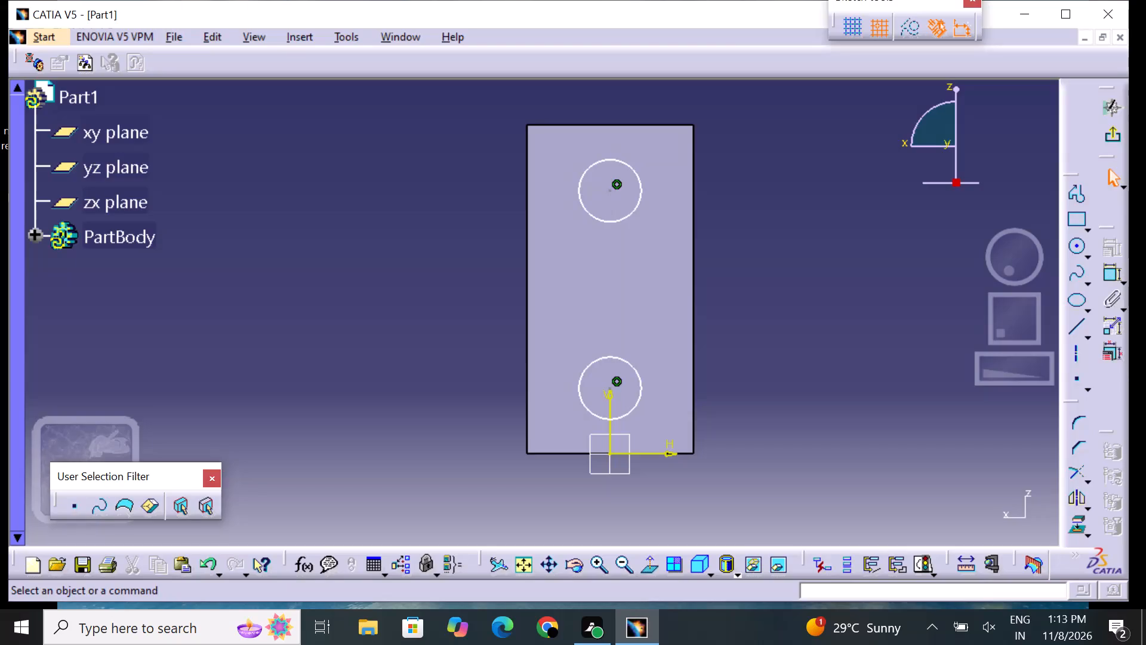
Dimension the diameter of the circle nearest the origin and set it to 20 mm.
{"action": "left_click", "coordinate": [1113, 275]}
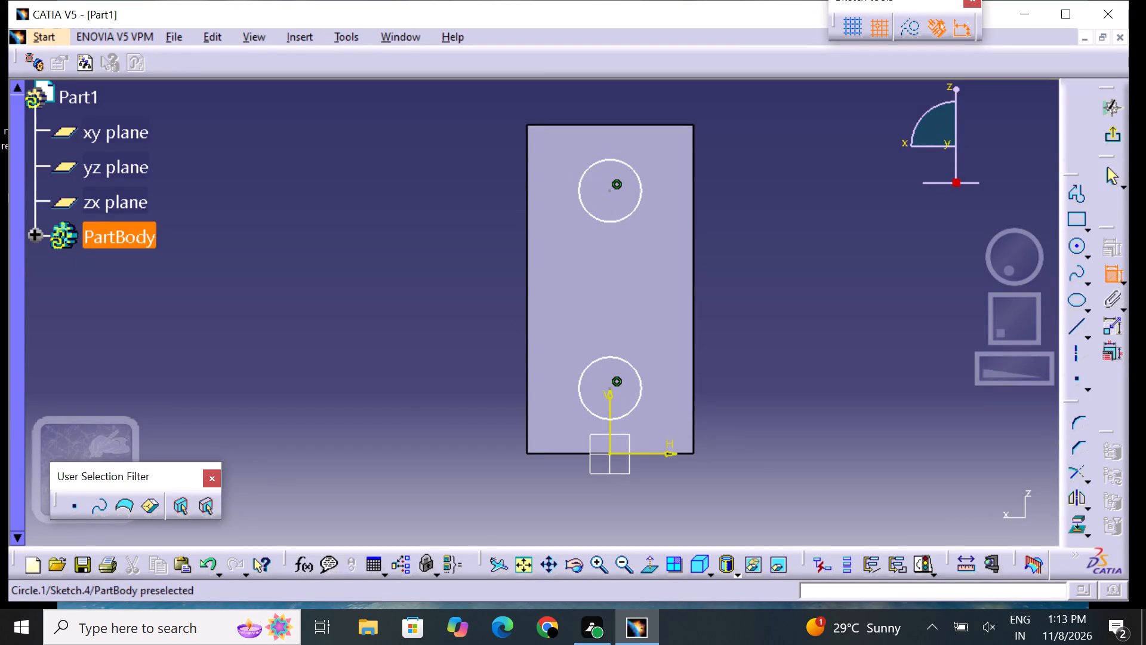
{"action": "left_click", "coordinate": [586, 368]}
{"action": "left_click", "coordinate": [452, 370]}
{"action": "double_click", "coordinate": [460, 370]}
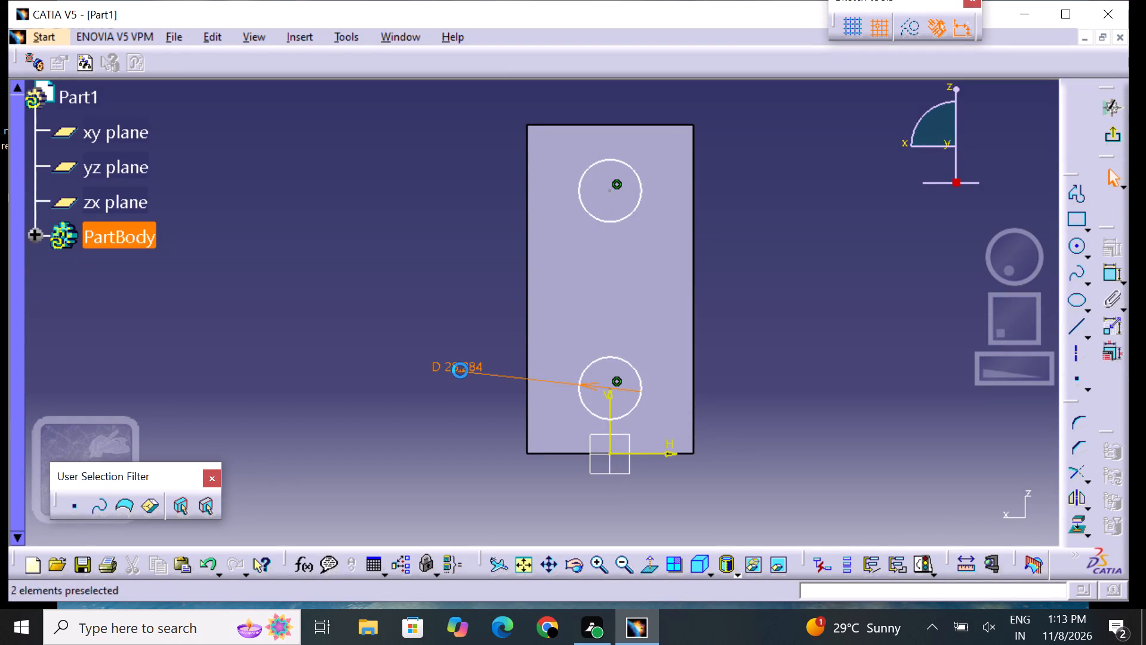
{"action": "key", "text": "BackSpace"}
{"action": "type", "text": "20"}
{"action": "key", "text": "Return"}
{"action": "left_click", "coordinate": [462, 330]}
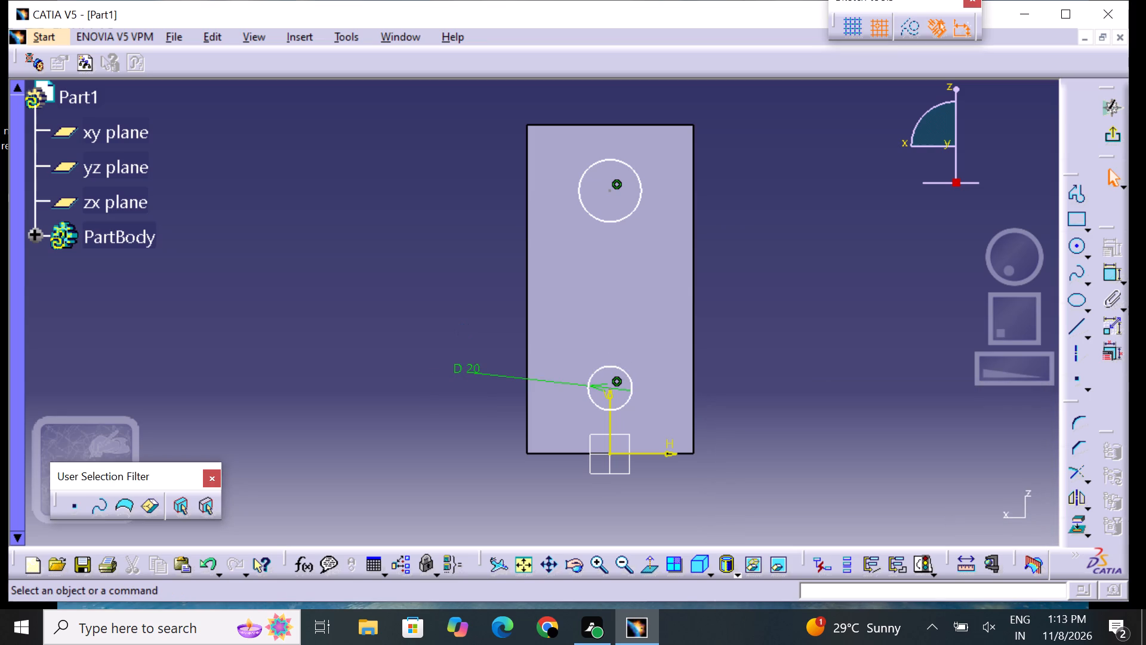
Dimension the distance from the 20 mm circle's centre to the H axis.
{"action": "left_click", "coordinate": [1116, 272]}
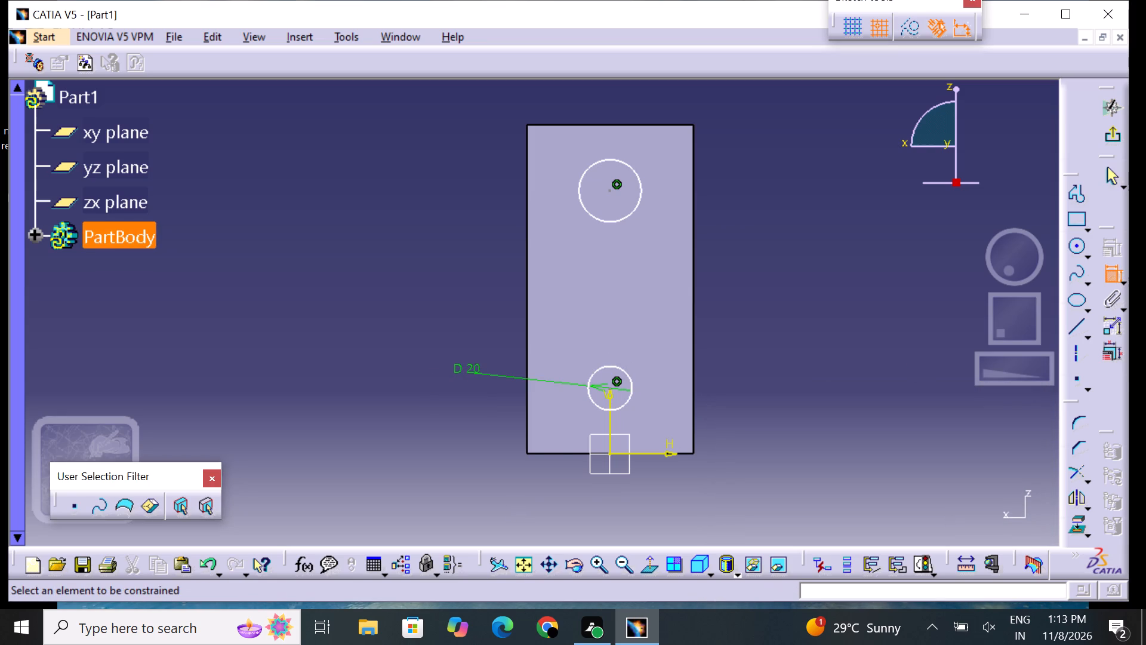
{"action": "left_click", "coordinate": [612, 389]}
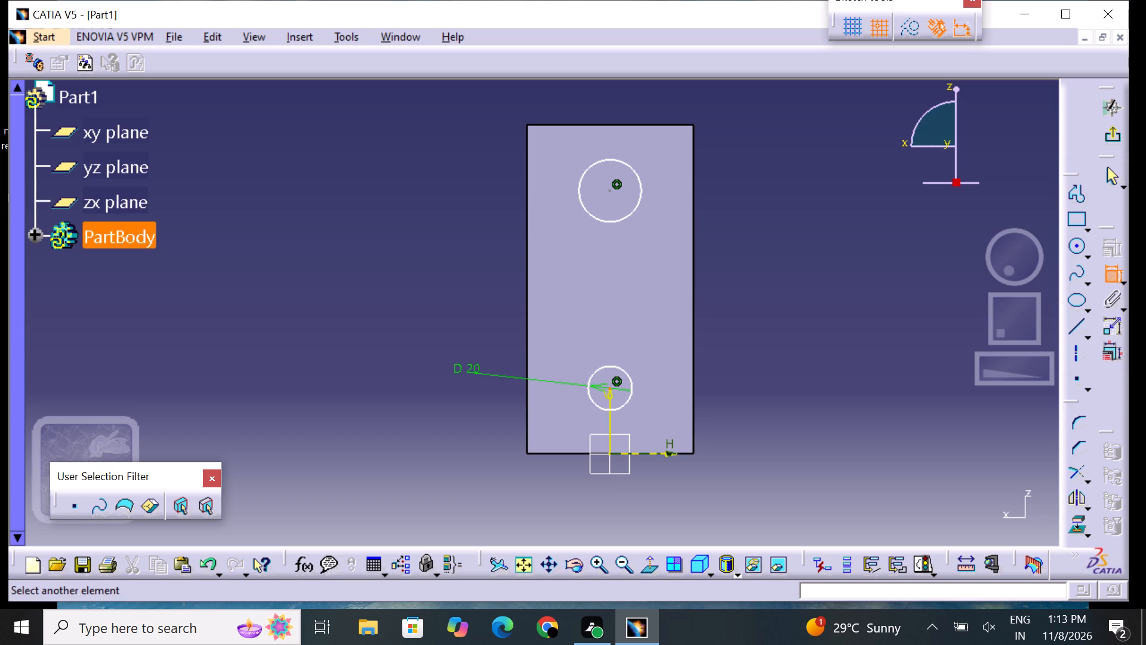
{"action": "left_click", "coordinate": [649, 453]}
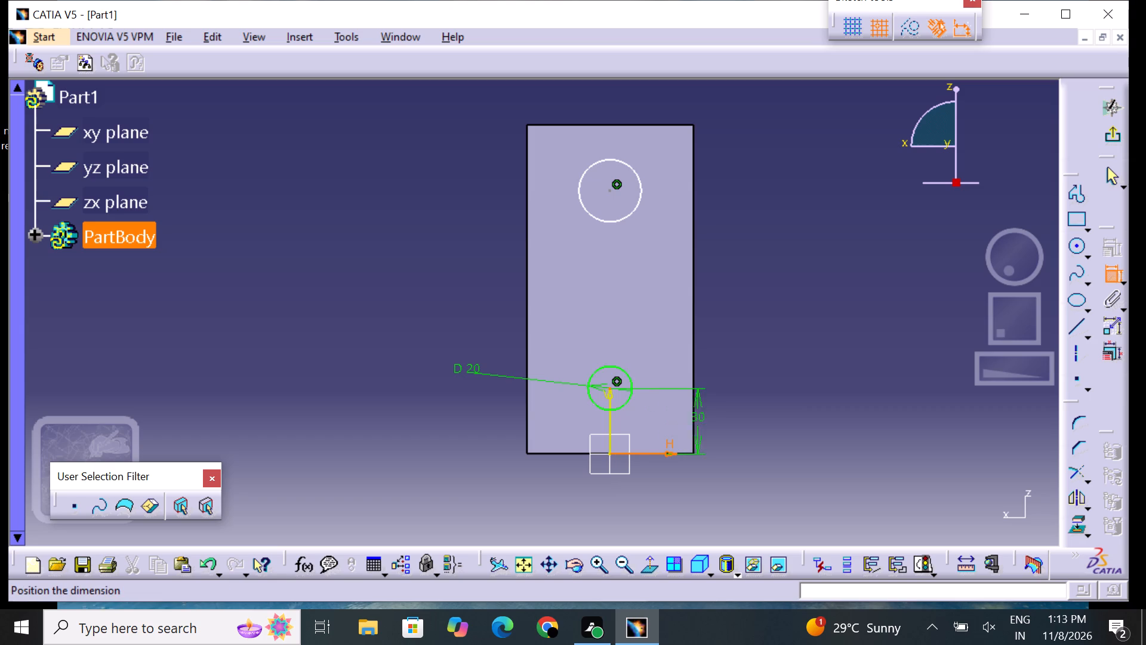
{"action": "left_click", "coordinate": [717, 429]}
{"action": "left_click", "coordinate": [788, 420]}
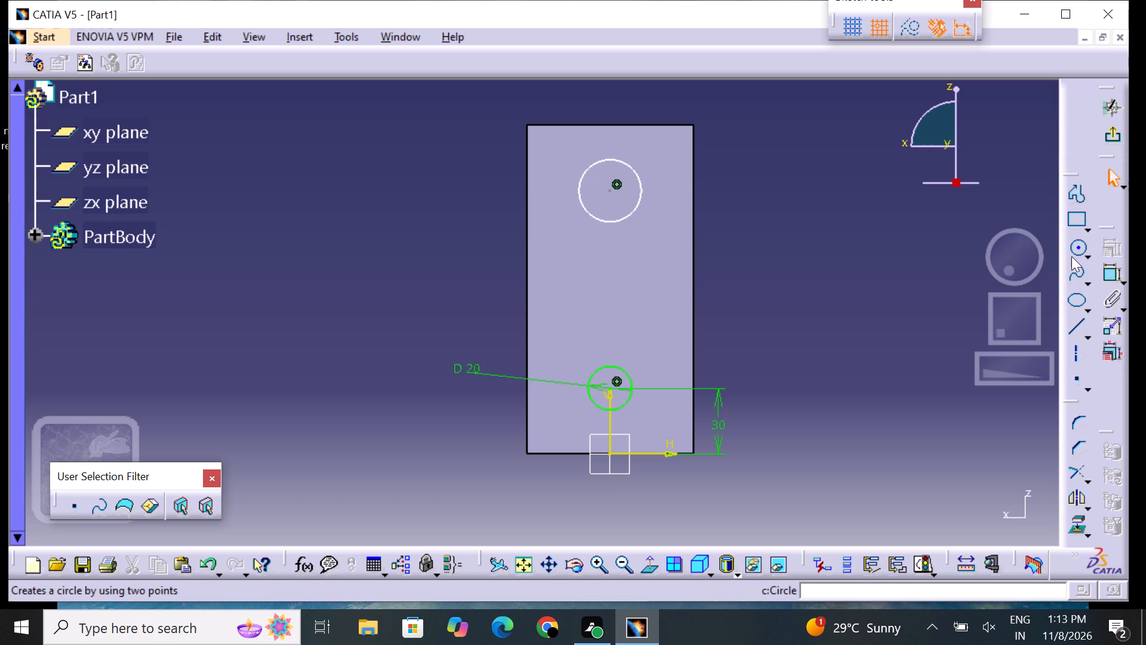
Draw a circle about 45 mm in diameter concentric with the 20 mm circle.
{"action": "left_click", "coordinate": [1085, 243]}
{"action": "left_click", "coordinate": [965, 256]}
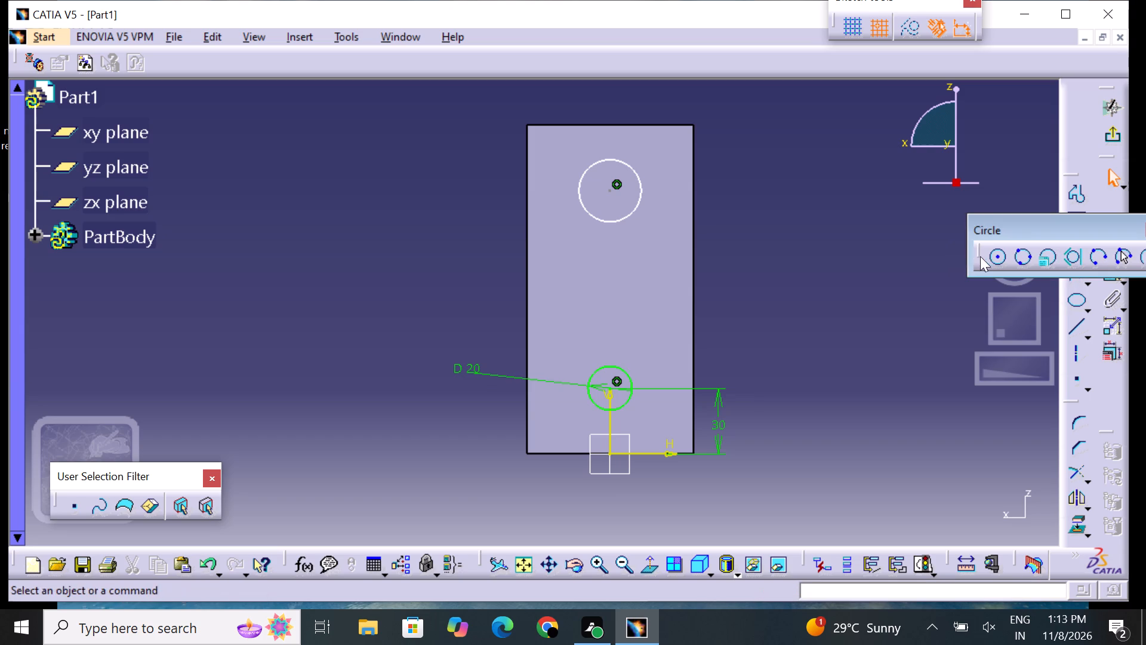
{"action": "left_click", "coordinate": [988, 256]}
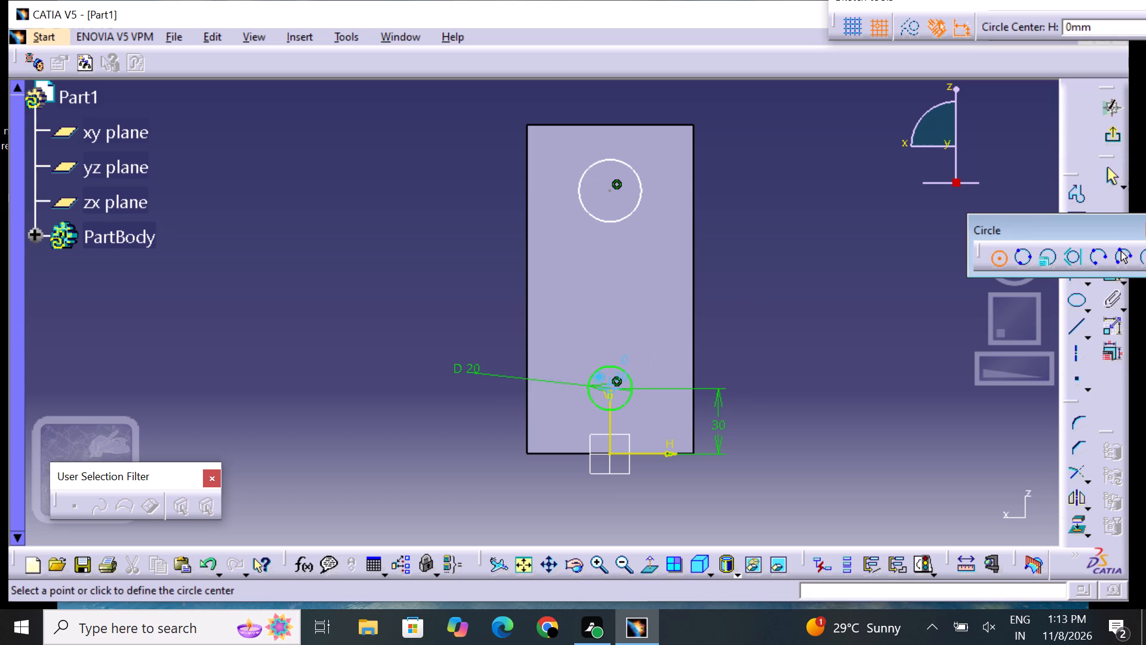
{"action": "left_click", "coordinate": [608, 389]}
{"action": "left_click", "coordinate": [648, 370]}
{"action": "left_click", "coordinate": [806, 363]}
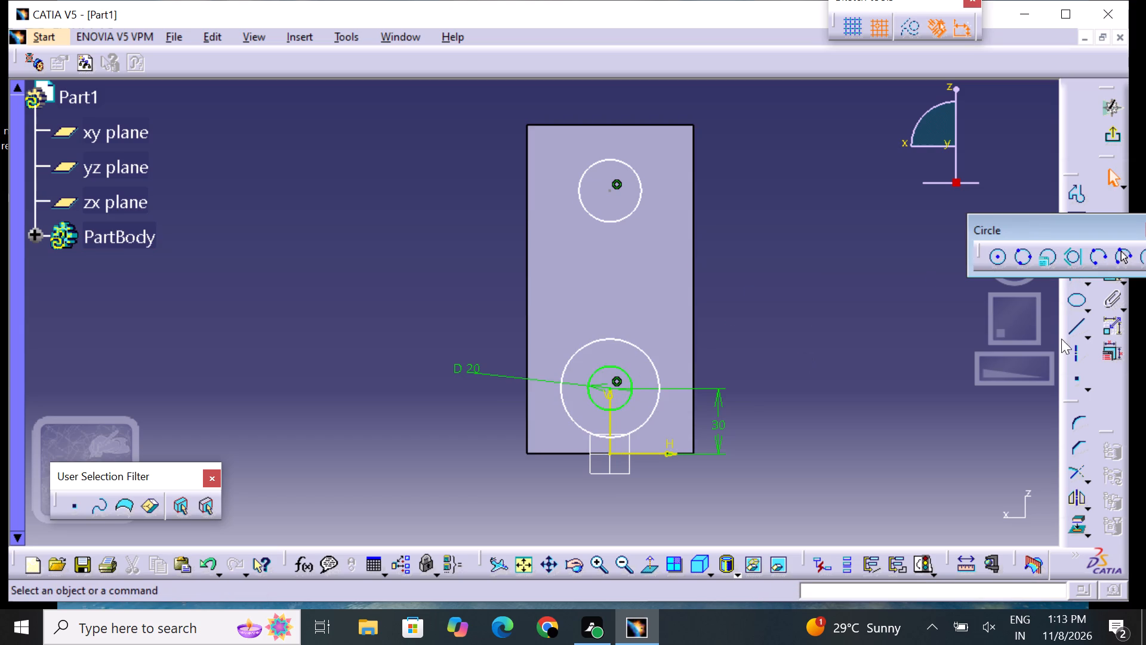
{"action": "left_click", "coordinate": [1030, 225]}
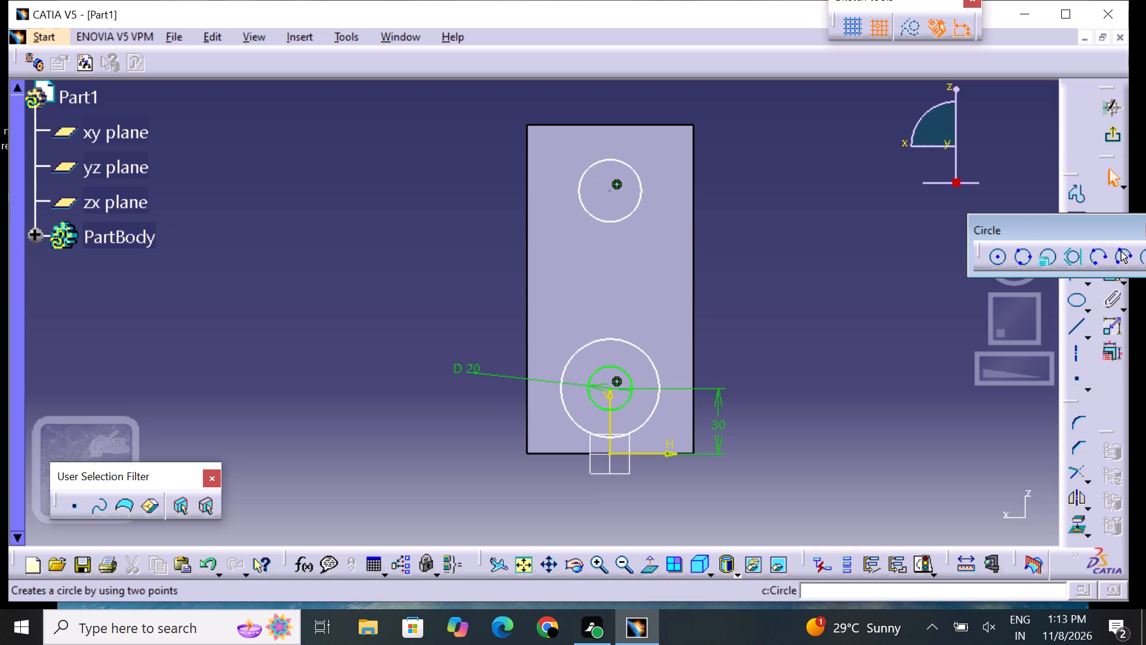
{"action": "left_click", "coordinate": [976, 252]}
{"action": "left_click", "coordinate": [1141, 632]}
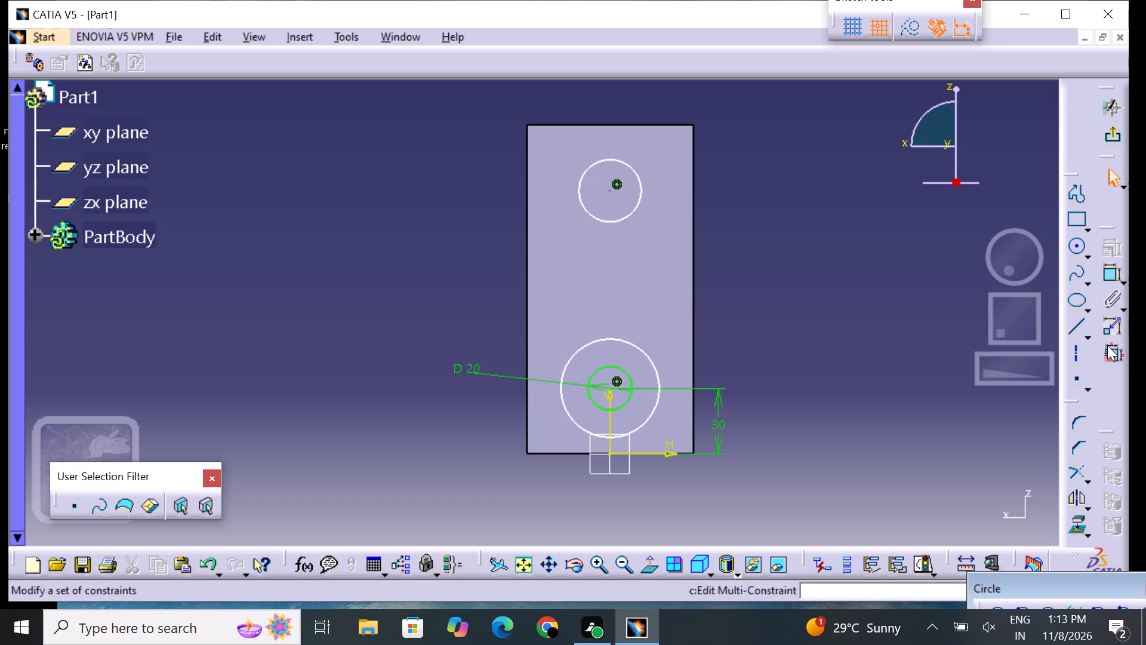
Dimension the outer concentric circle, switch the dimension to Radius and set it to 7 mm.
{"action": "left_click_drag", "start_coordinate": [1110, 276], "coordinate": [1102, 286]}
{"action": "left_click", "coordinate": [645, 357]}
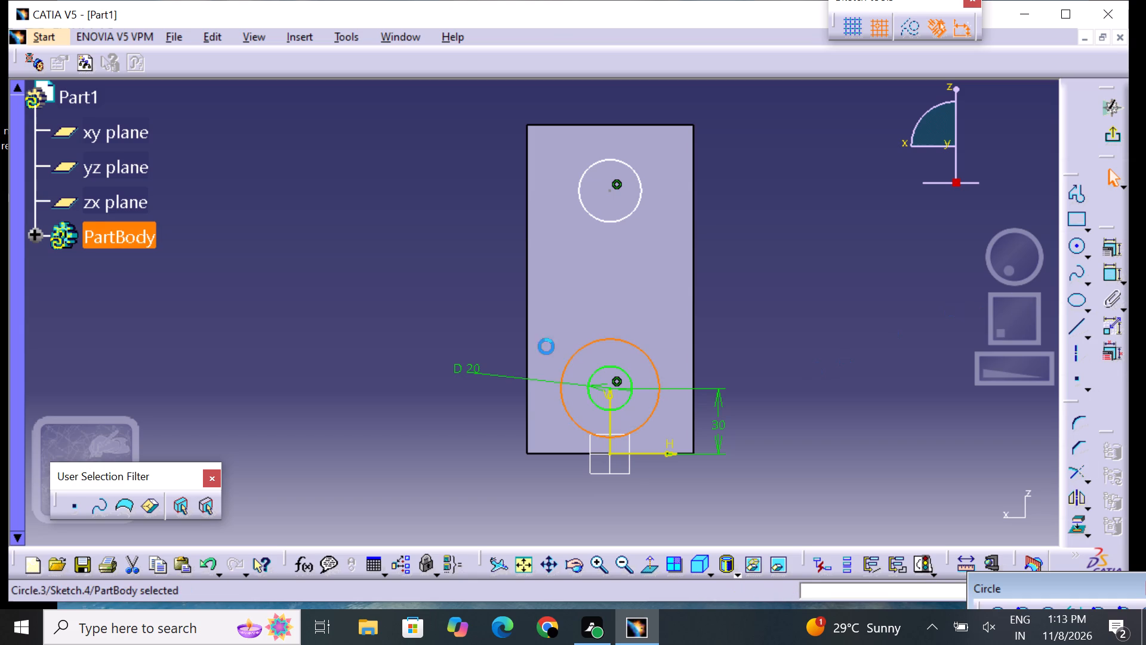
{"action": "left_click", "coordinate": [1108, 273]}
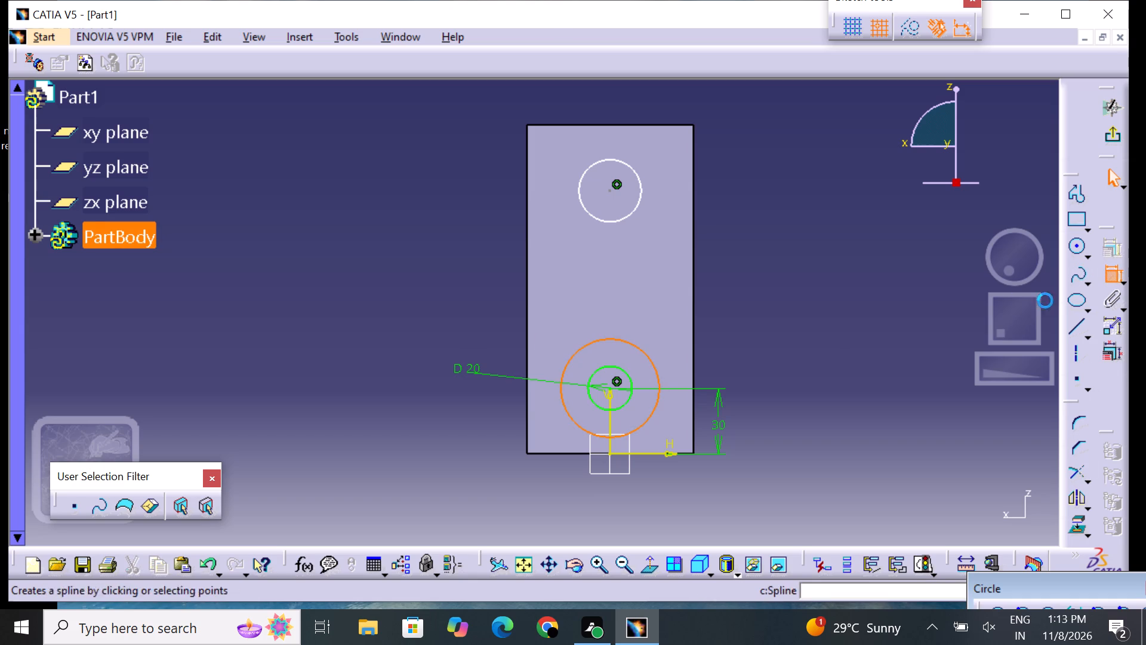
{"action": "left_click", "coordinate": [504, 340]}
{"action": "double_click", "coordinate": [506, 339]}
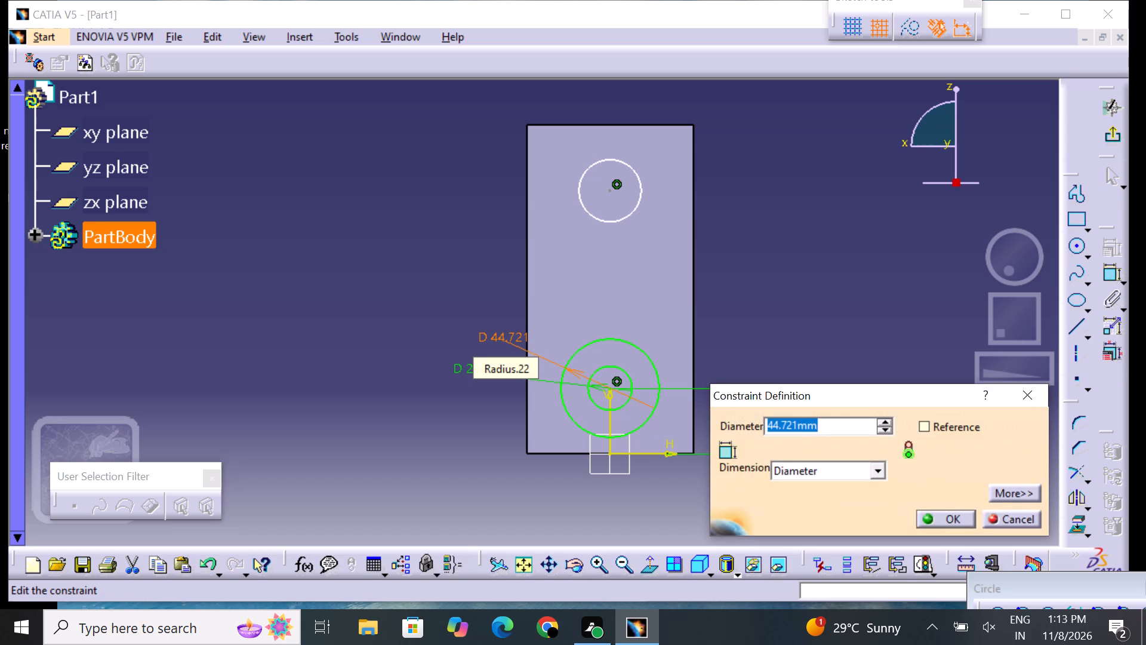
{"action": "left_click", "coordinate": [833, 467]}
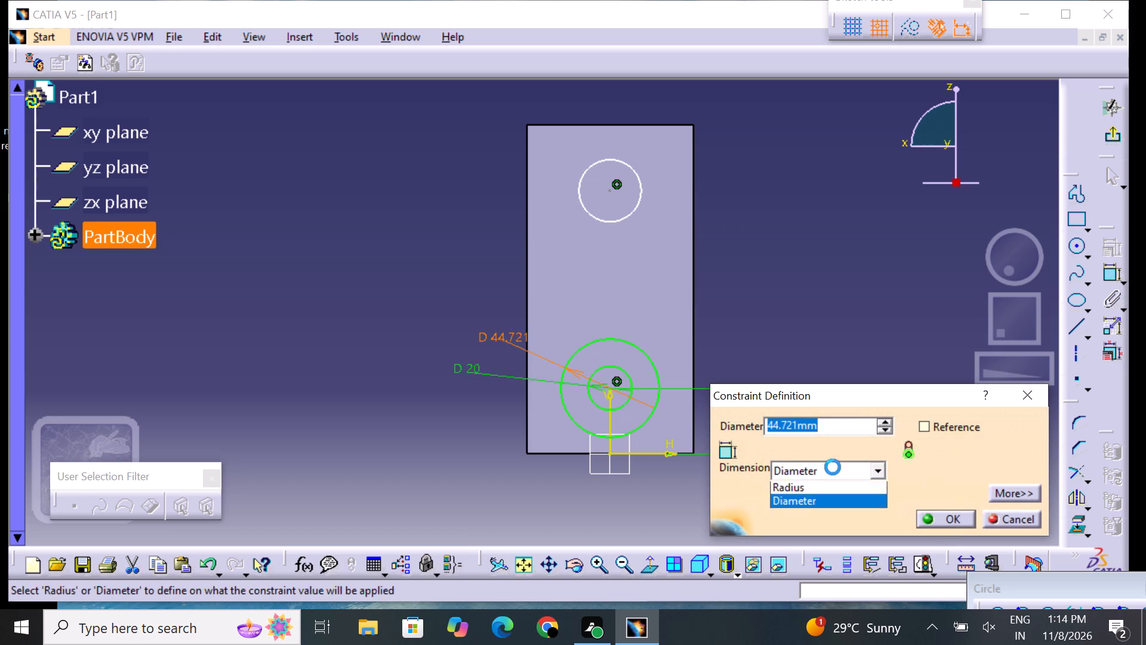
{"action": "left_click", "coordinate": [830, 487]}
{"action": "left_click", "coordinate": [831, 422]}
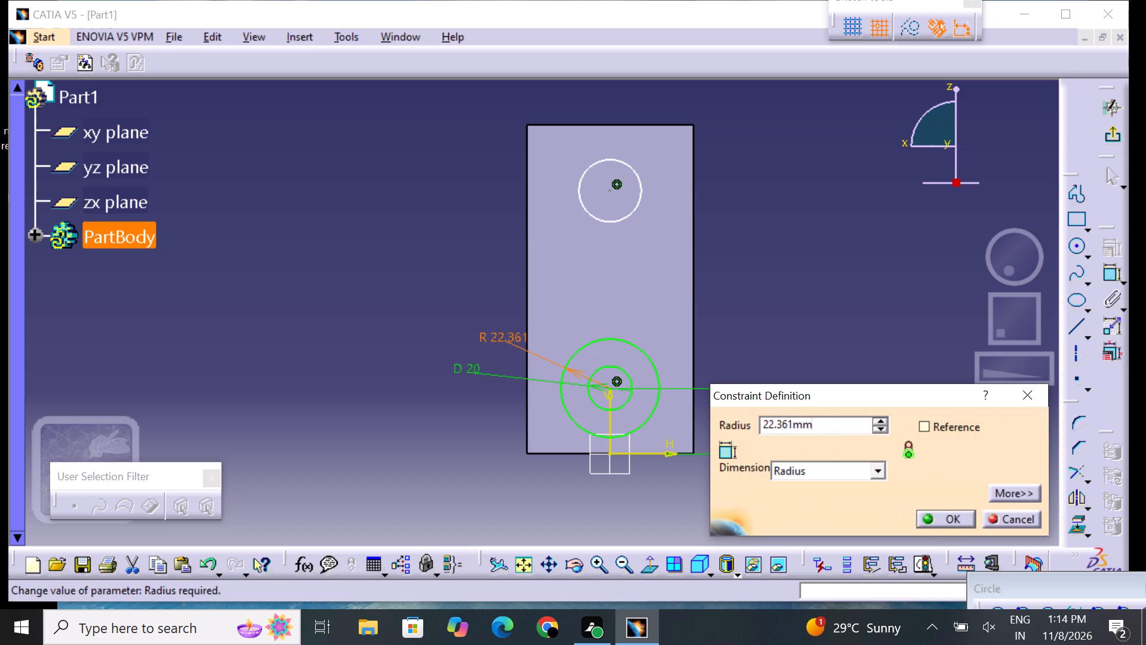
{"action": "key", "text": "BackSpace"}
{"action": "key", "text": "BackSpace"}
{"action": "key", "text": "BackSpace"}
{"action": "key", "text": "BackSpace"}
{"action": "key", "text": "BackSpace"}
{"action": "key", "text": "BackSpace"}
{"action": "key", "text": "BackSpace"}
{"action": "key", "text": "BackSpace"}
{"action": "key", "text": "BackSpace"}
{"action": "key", "text": "BackSpace"}
{"action": "key", "text": "BackSpace"}
{"action": "key", "text": "BackSpace"}
{"action": "key", "text": "BackSpace"}
{"action": "key", "text": "7"}
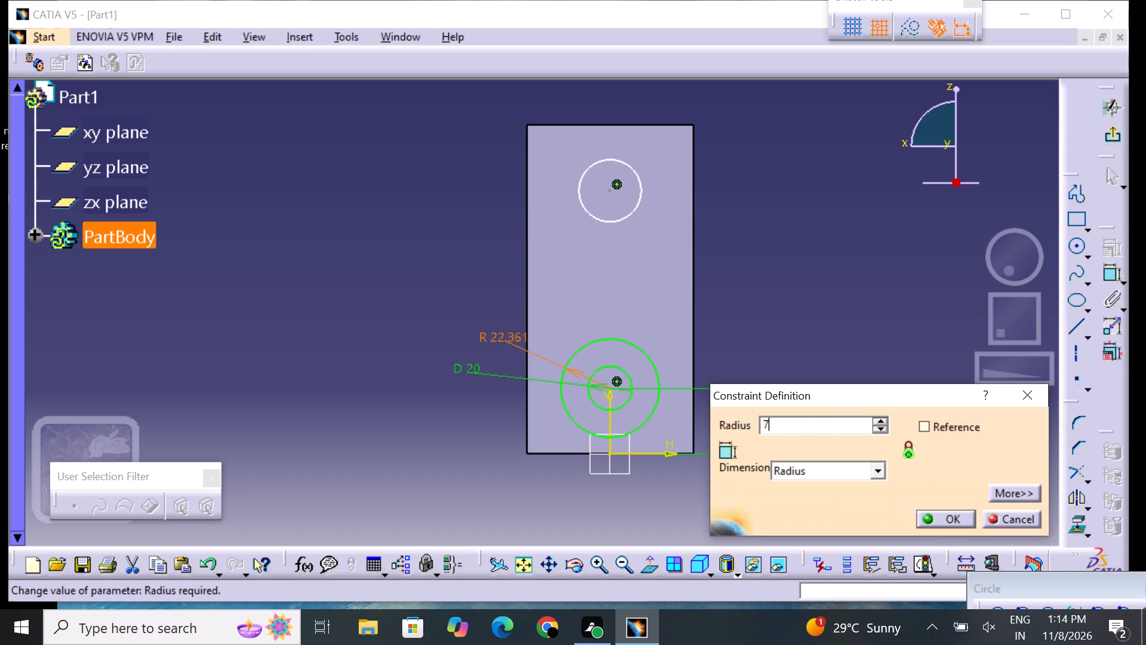
{"action": "key", "text": "Return"}
{"action": "left_click", "coordinate": [839, 412]}
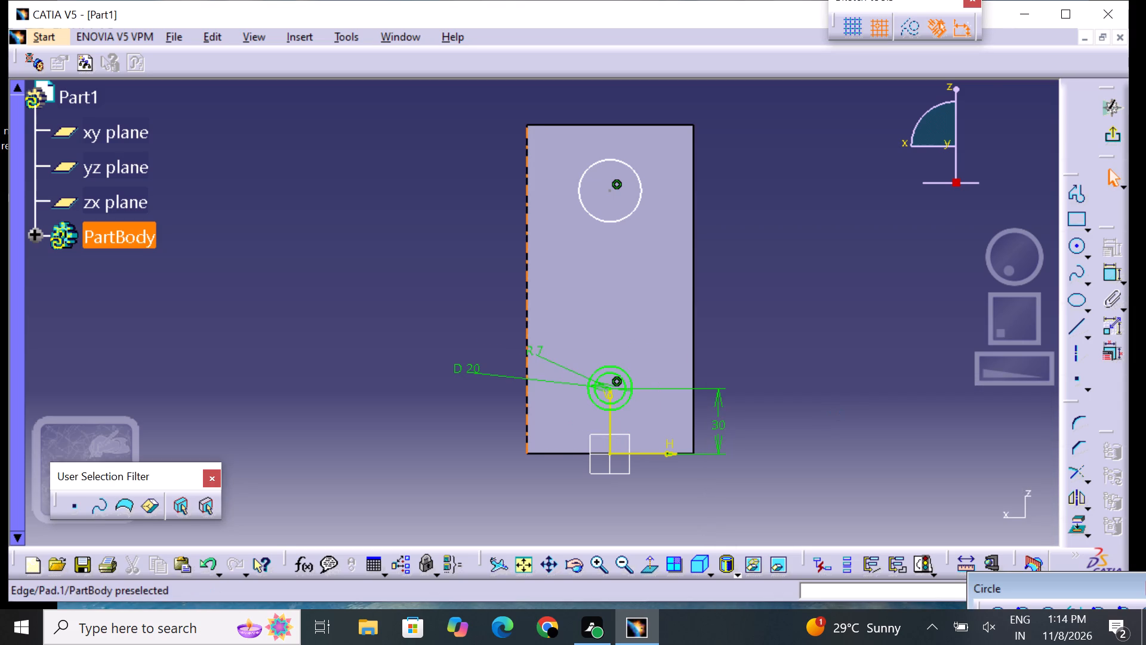
Switch the 20 mm circle's diameter dimension to Radius and set it to 20 mm.
{"action": "double_click", "coordinate": [474, 375]}
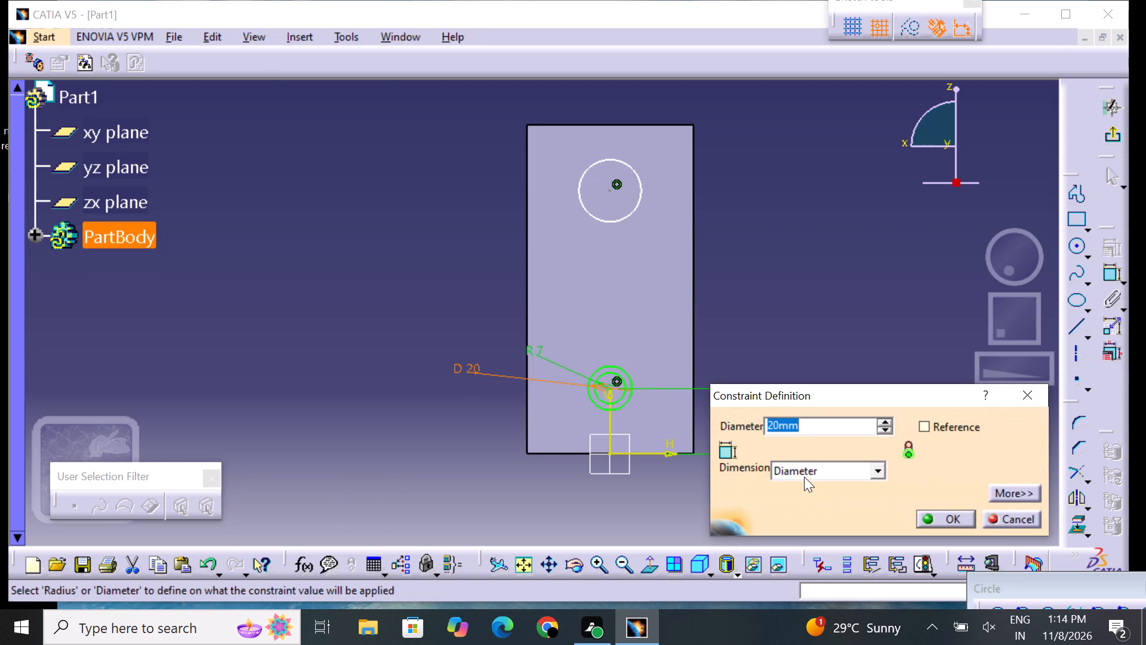
{"action": "left_click", "coordinate": [805, 475]}
{"action": "left_click", "coordinate": [814, 490]}
{"action": "left_click", "coordinate": [812, 430]}
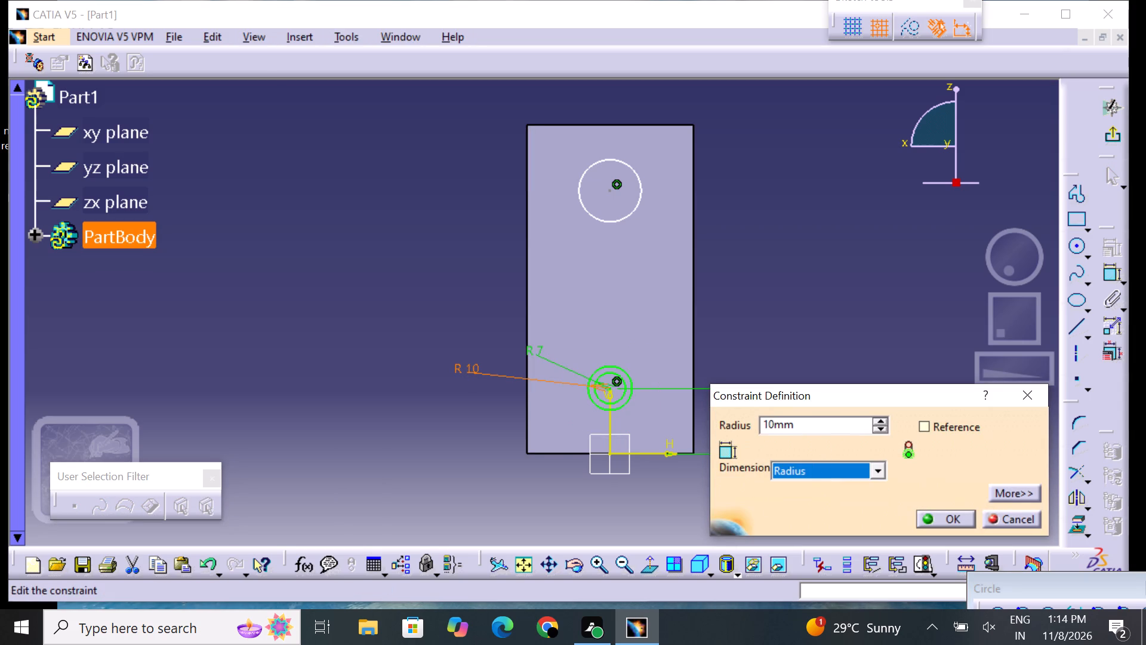
{"action": "key", "text": "BackSpace"}
{"action": "key", "text": "BackSpace"}
{"action": "key", "text": "BackSpace"}
{"action": "key", "text": "BackSpace"}
{"action": "key", "text": "BackSpace"}
{"action": "key", "text": "BackSpace"}
{"action": "key", "text": "BackSpace"}
{"action": "key", "text": "BackSpace"}
{"action": "key", "text": "BackSpace"}
{"action": "key", "text": "BackSpace"}
{"action": "key", "text": "BackSpace"}
{"action": "key", "text": "BackSpace"}
{"action": "key", "text": "BackSpace"}
{"action": "key", "text": "BackSpace"}
{"action": "type", "text": "20"}
{"action": "key", "text": "Return"}
{"action": "left_click", "coordinate": [864, 357]}
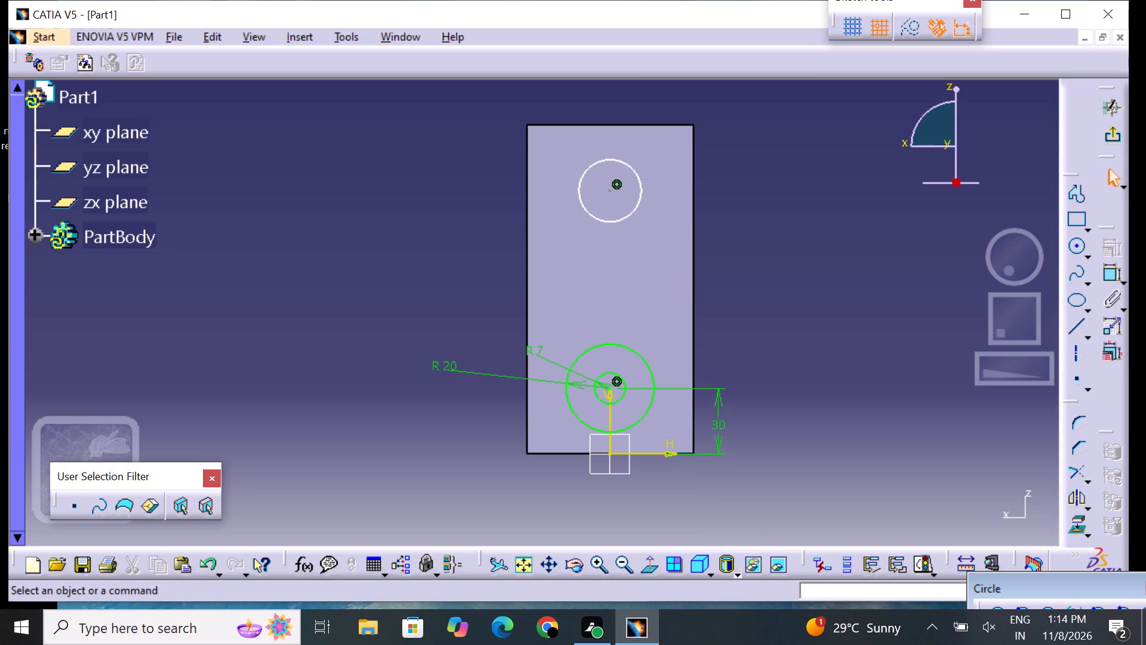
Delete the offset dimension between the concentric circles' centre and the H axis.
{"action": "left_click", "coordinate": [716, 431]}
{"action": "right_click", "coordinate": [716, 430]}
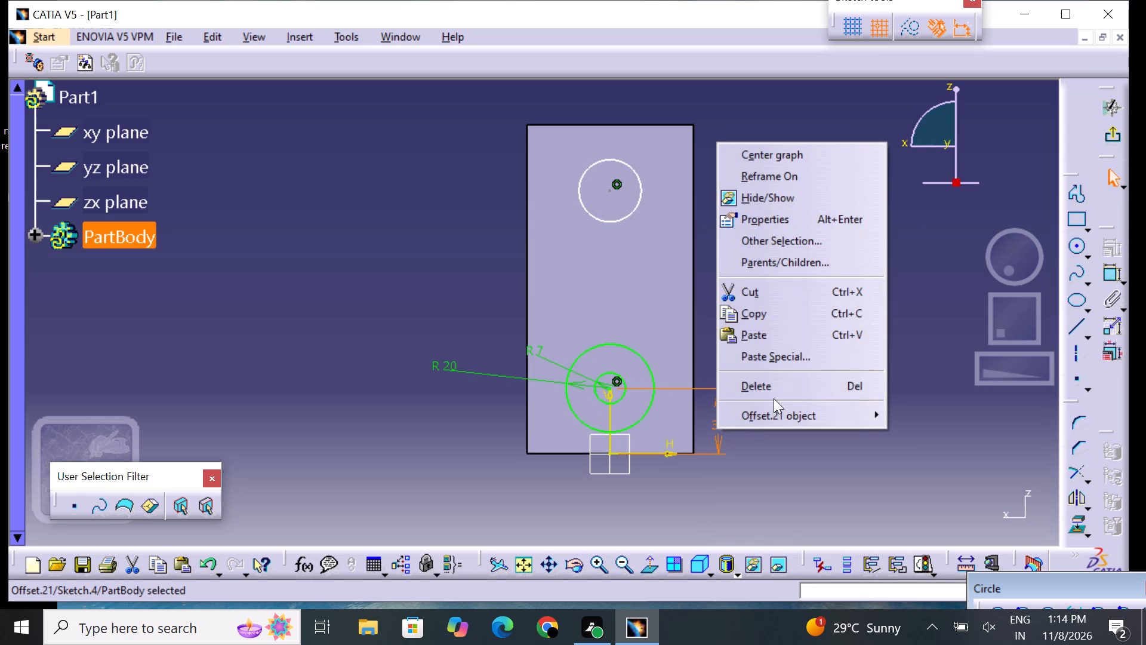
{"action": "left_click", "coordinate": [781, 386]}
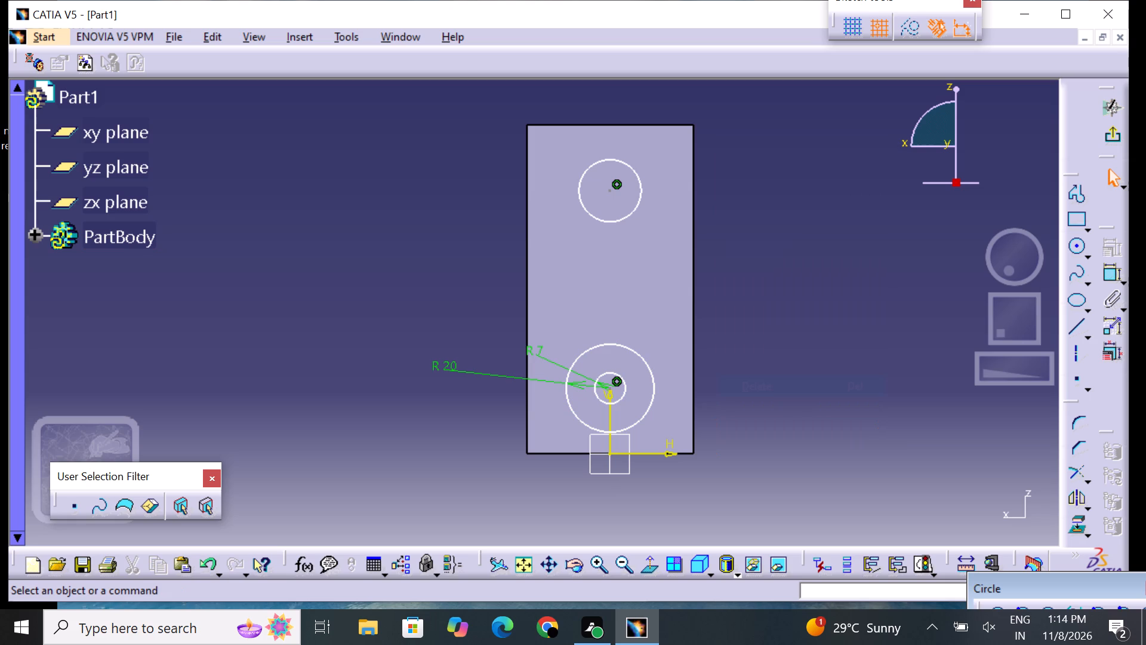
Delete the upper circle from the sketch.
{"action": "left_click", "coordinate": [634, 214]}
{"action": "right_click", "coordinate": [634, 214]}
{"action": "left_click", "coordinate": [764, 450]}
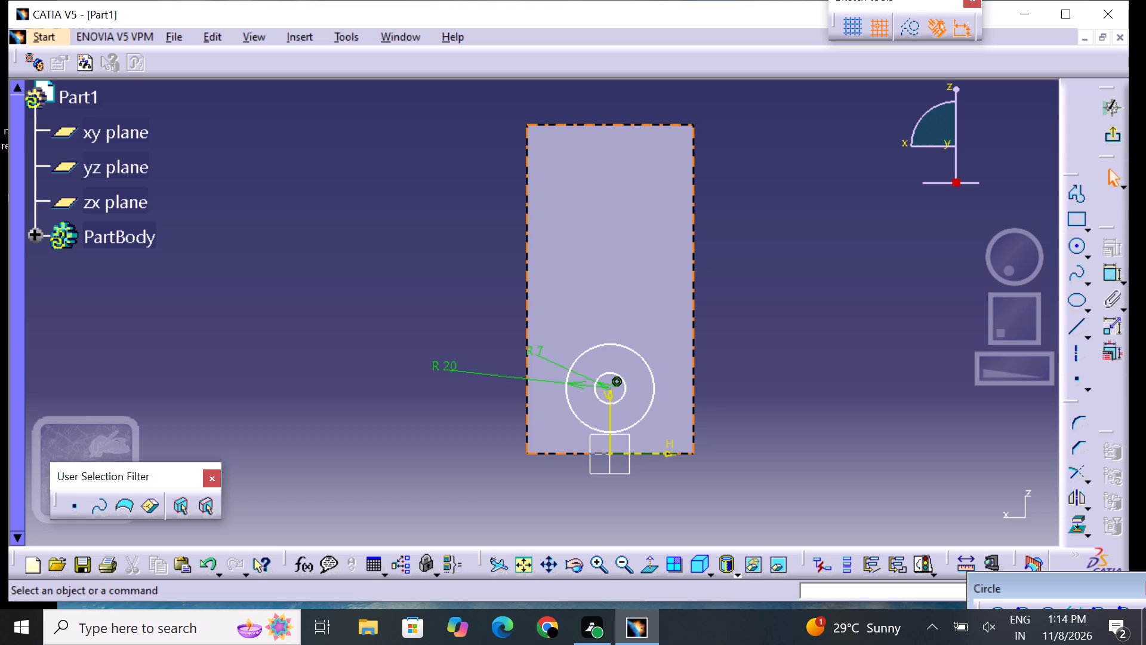
Exit the sketch containing the two concentric circles.
{"action": "left_click", "coordinate": [1112, 140]}
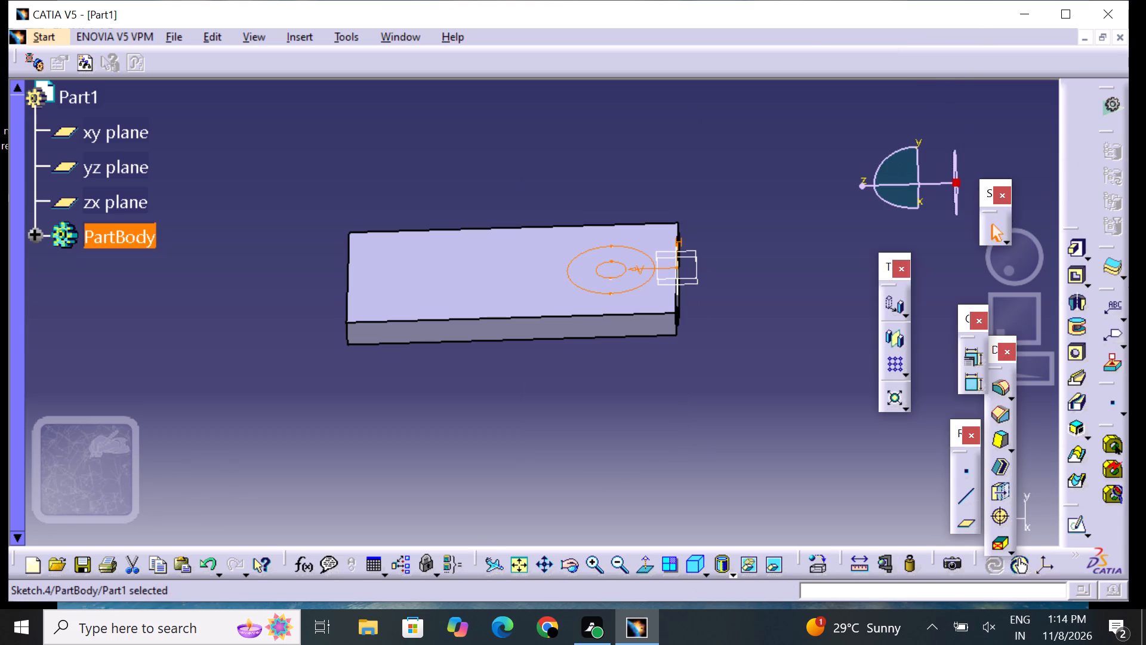
{"action": "left_click", "coordinate": [1062, 517]}
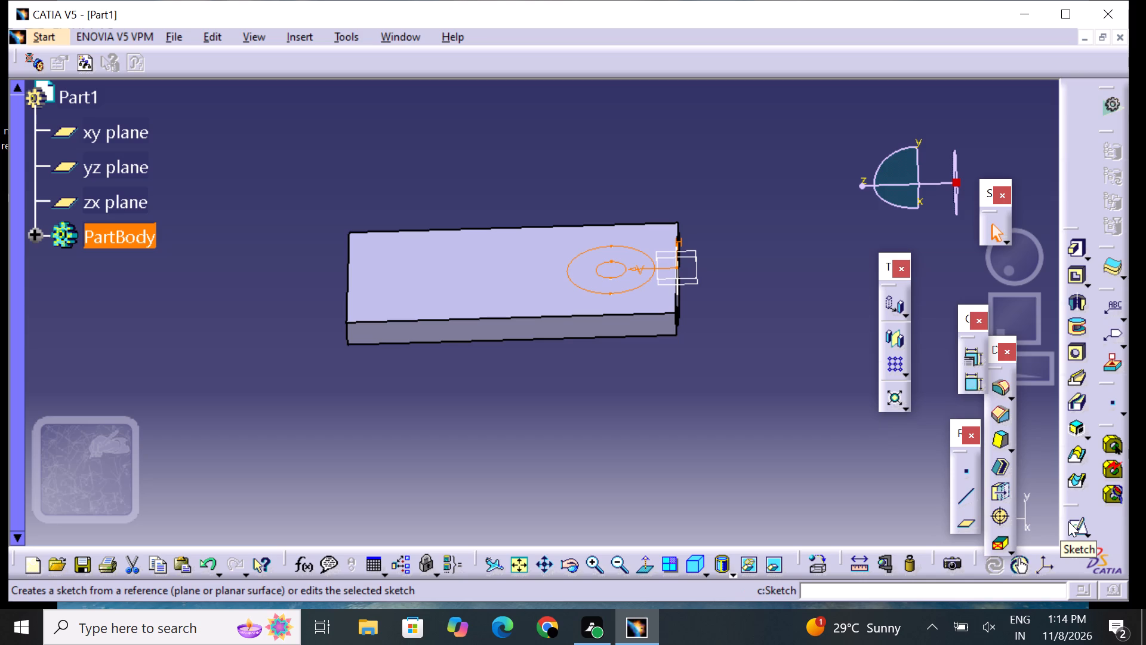
Reopen the concentric-circle sketch, dimension the distance from the circles' centre to the H axis, and exit the sketch.
{"action": "left_click", "coordinate": [1071, 519]}
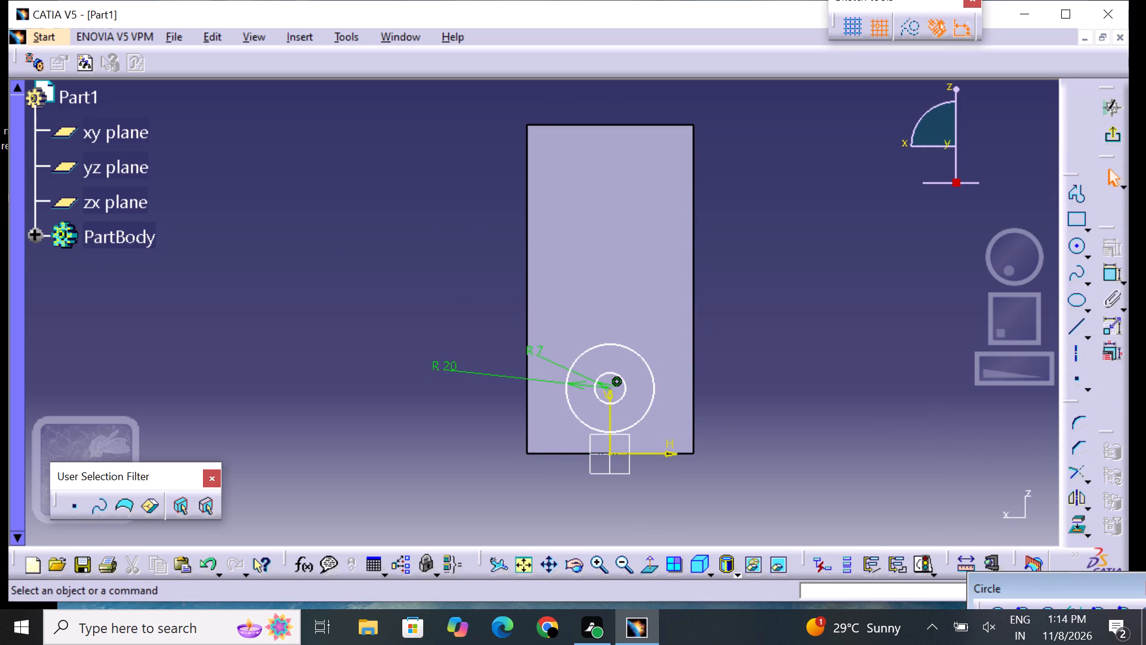
{"action": "left_click", "coordinate": [1108, 274]}
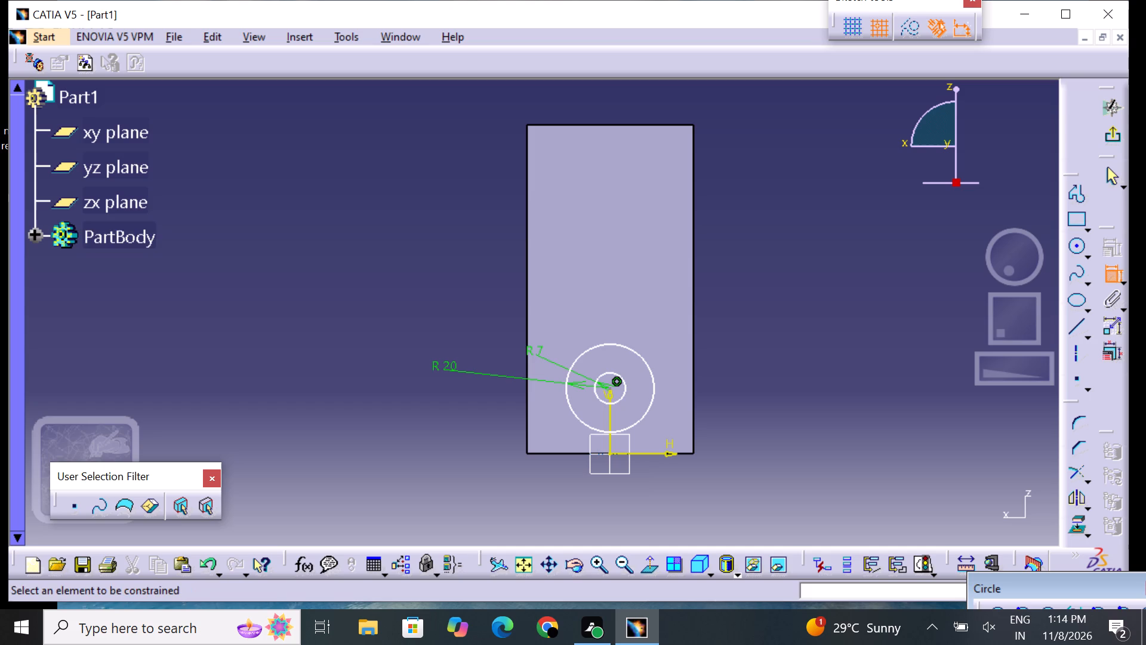
{"action": "left_click", "coordinate": [608, 388]}
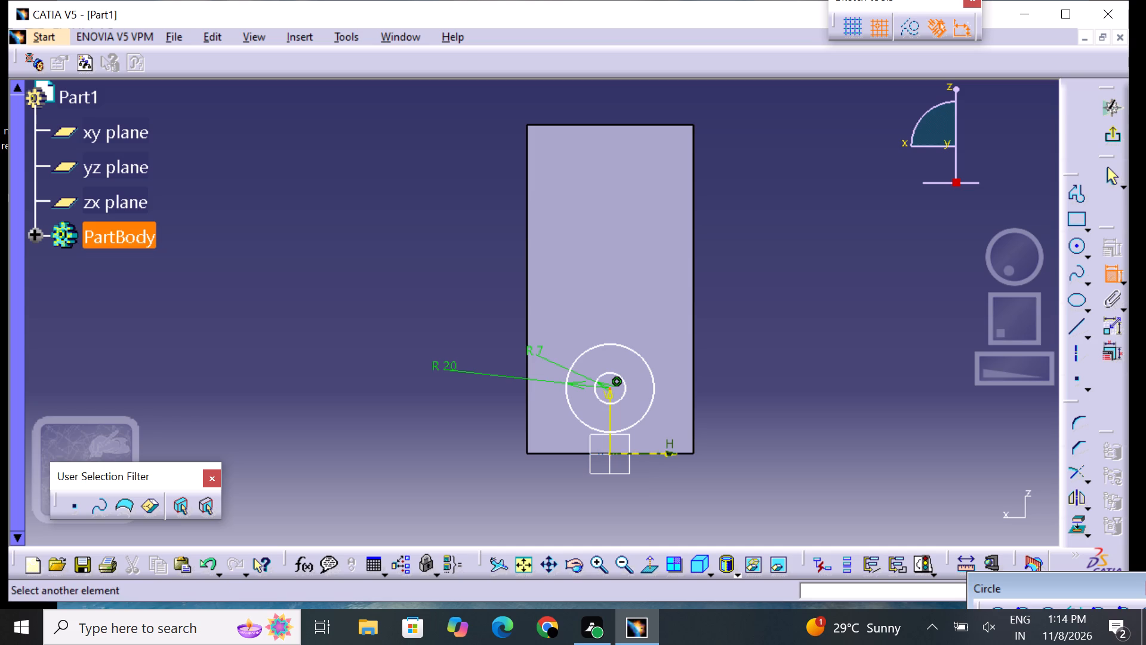
{"action": "left_click", "coordinate": [638, 455]}
{"action": "left_click", "coordinate": [733, 421]}
{"action": "left_click", "coordinate": [834, 465]}
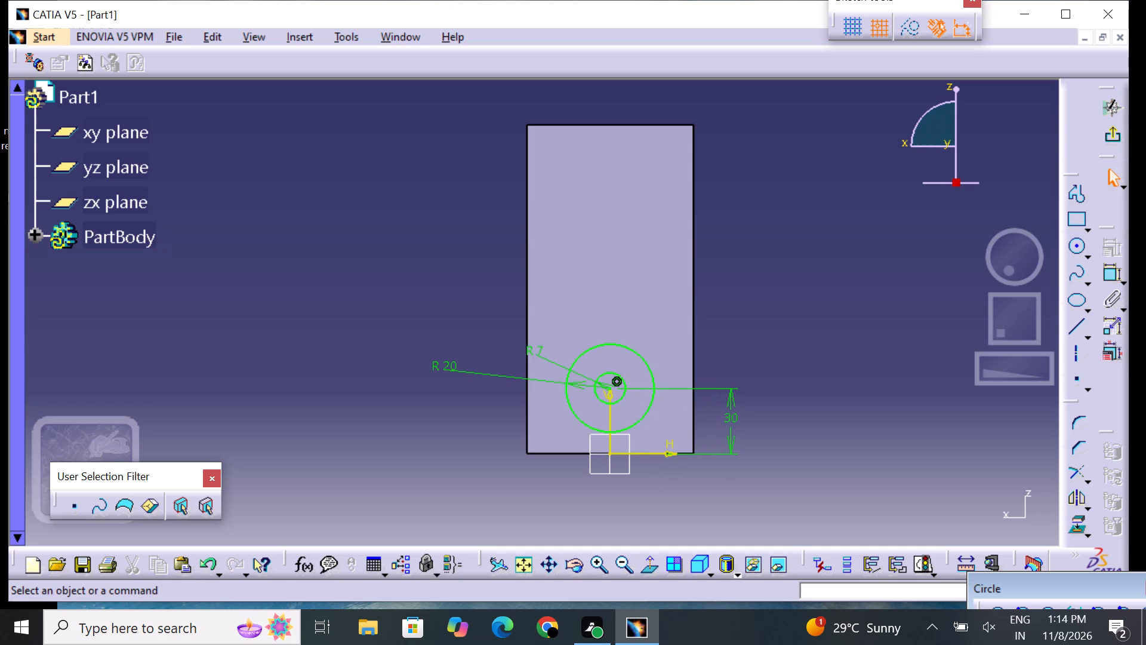
{"action": "left_click", "coordinate": [1114, 136]}
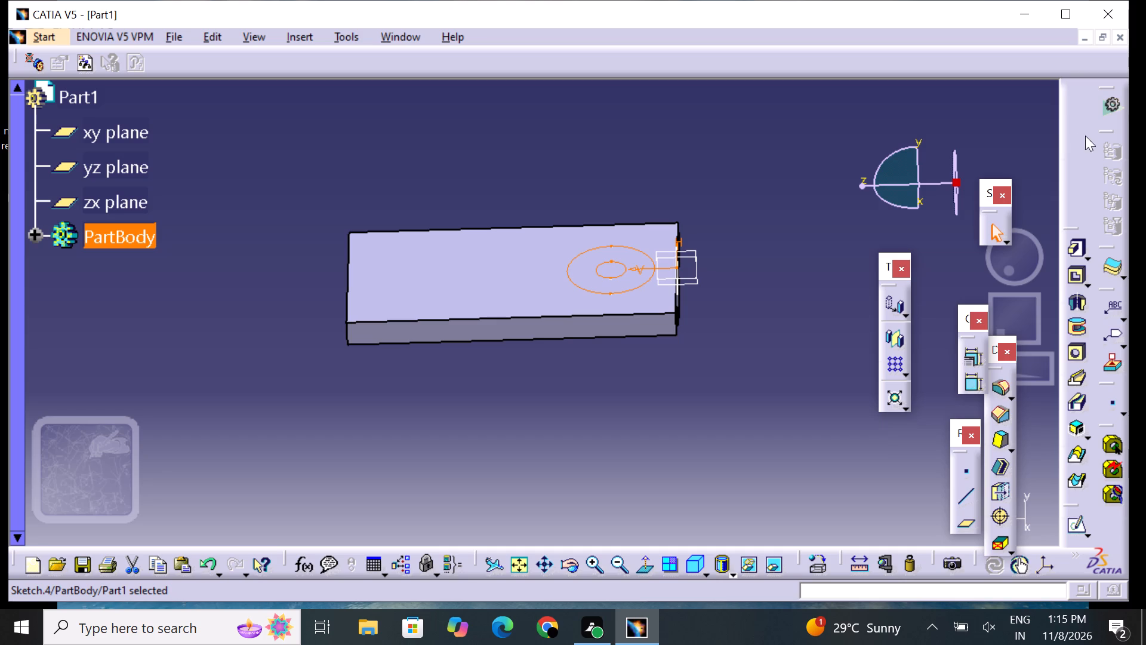
Pad the concentric-circle sketch to a length of 30 mm.
{"action": "left_click", "coordinate": [1079, 255]}
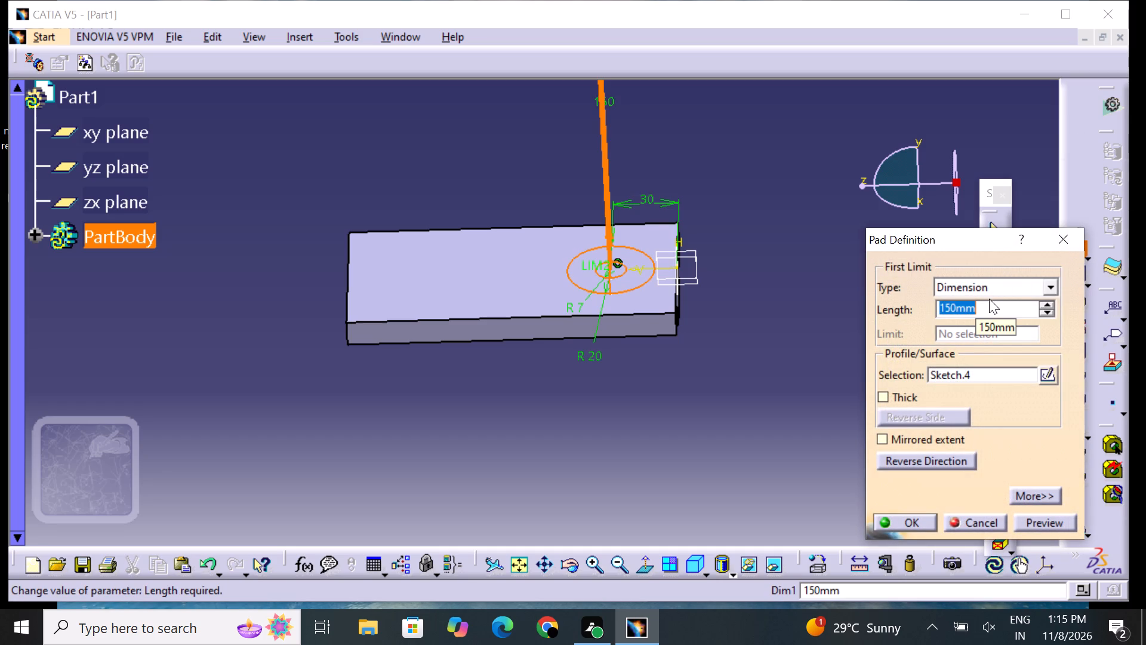
{"action": "key", "text": "BackSpace"}
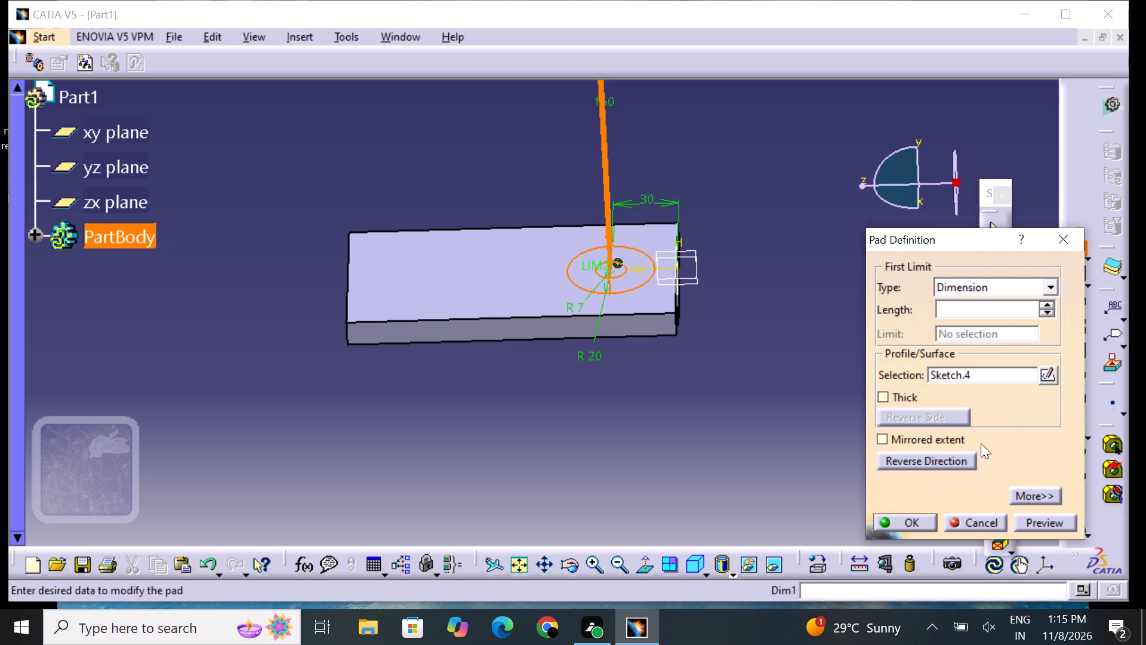
{"action": "left_click", "coordinate": [935, 438]}
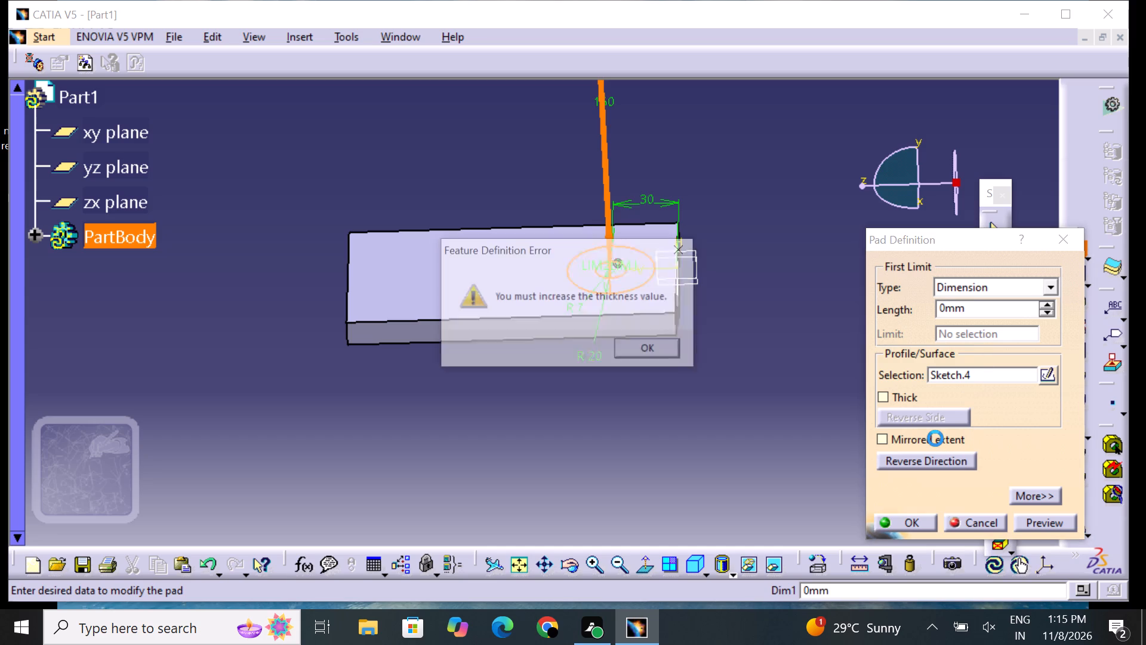
{"action": "left_click", "coordinate": [649, 348]}
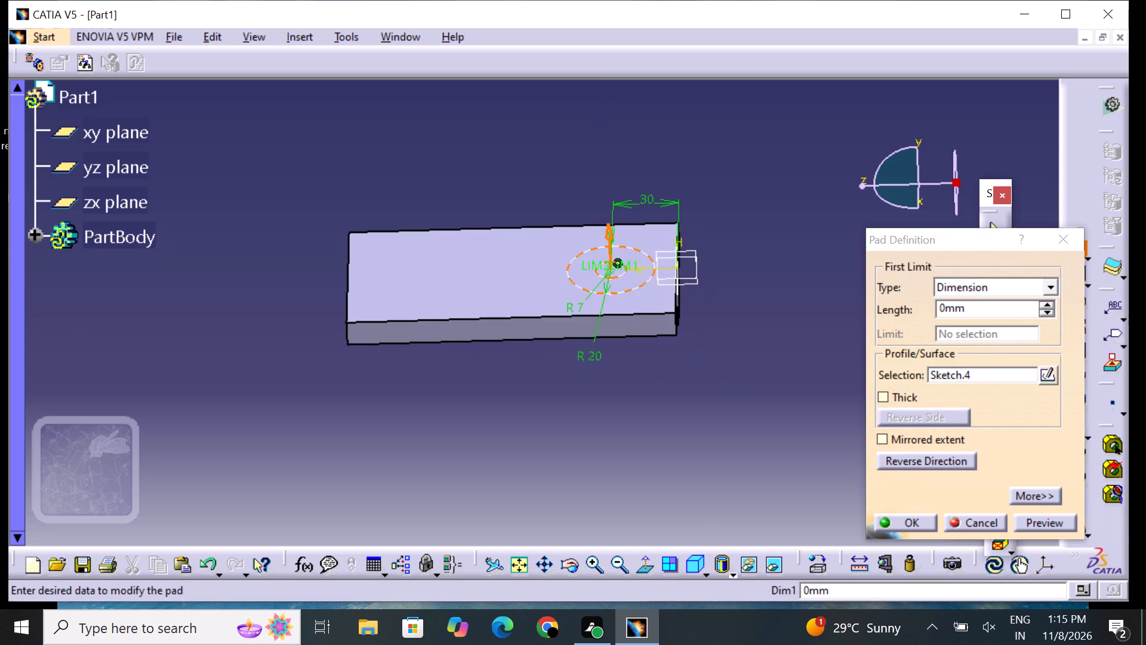
{"action": "left_click", "coordinate": [970, 308]}
{"action": "key", "text": "BackSpace"}
{"action": "key", "text": "BackSpace"}
{"action": "key", "text": "BackSpace"}
{"action": "key", "text": "BackSpace"}
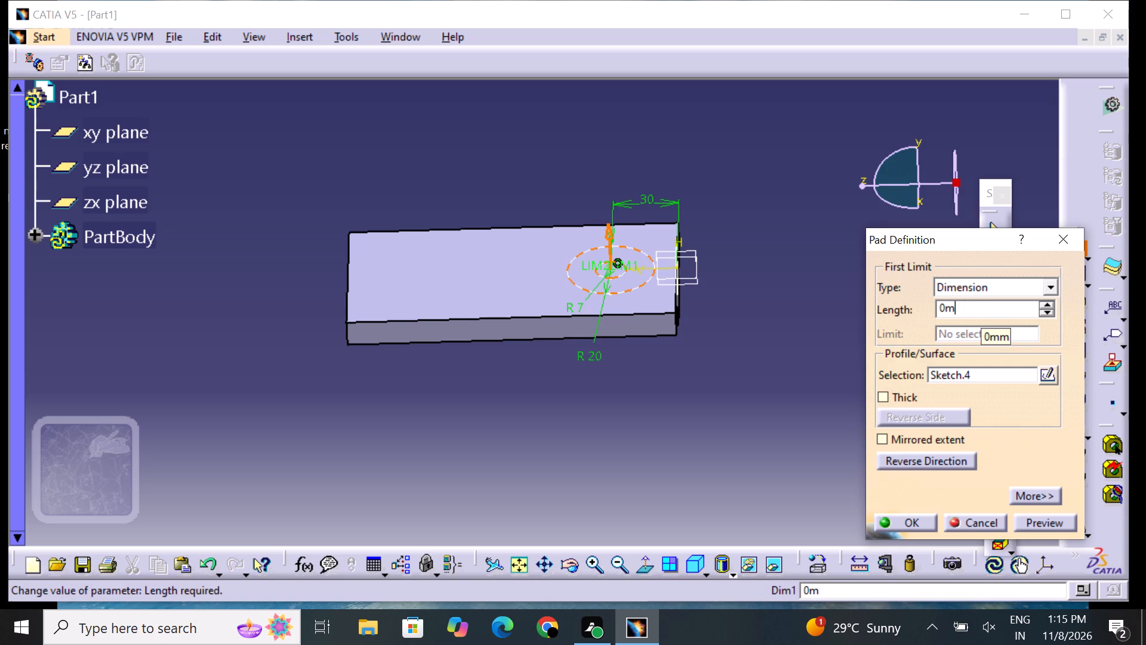
{"action": "type", "text": "30"}
{"action": "key", "text": "Return"}
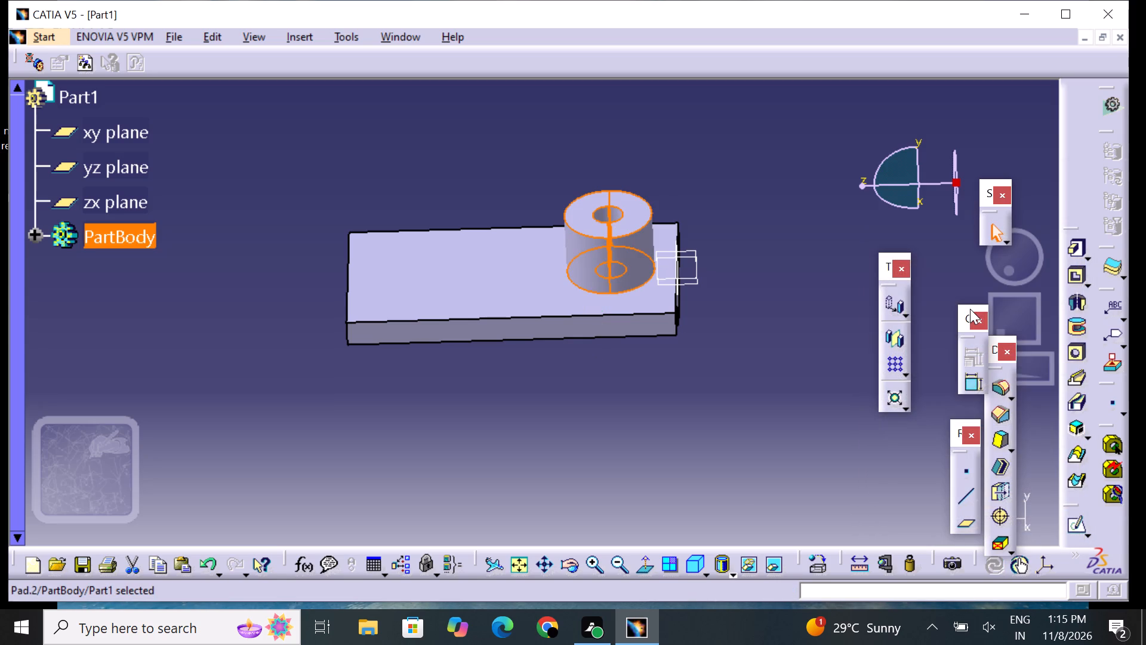
{"action": "left_click", "coordinate": [644, 423]}
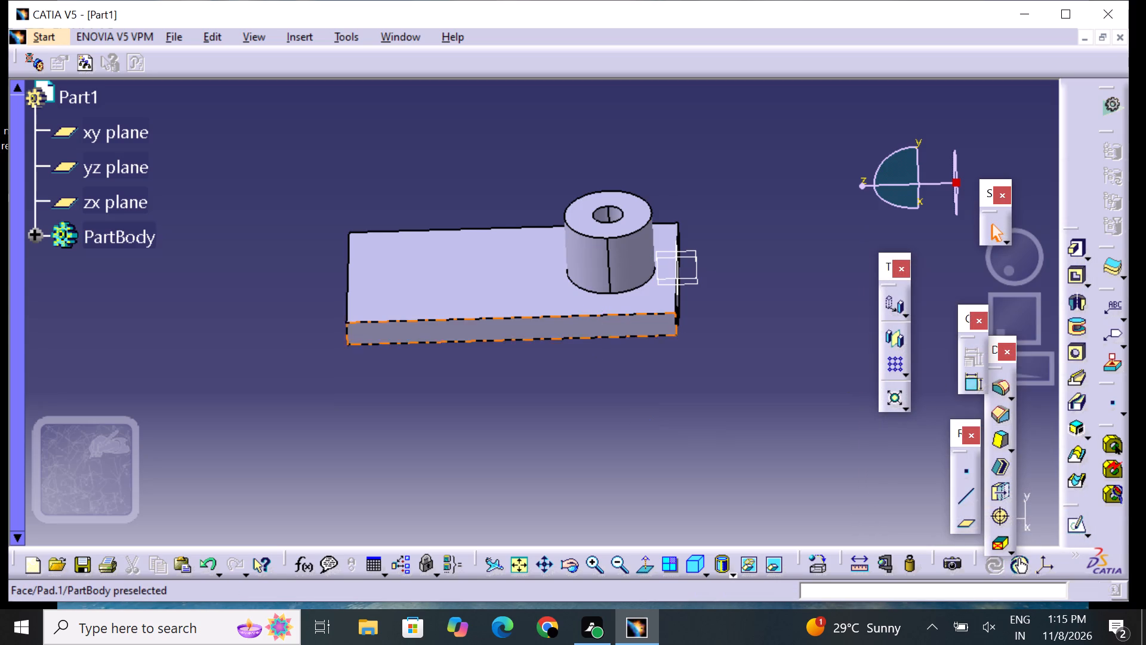
On the plate face carrying the boss, sketch a circle of about 14 mm radius on the V axis, about 110 mm from the H axis.
{"action": "left_click", "coordinate": [512, 293]}
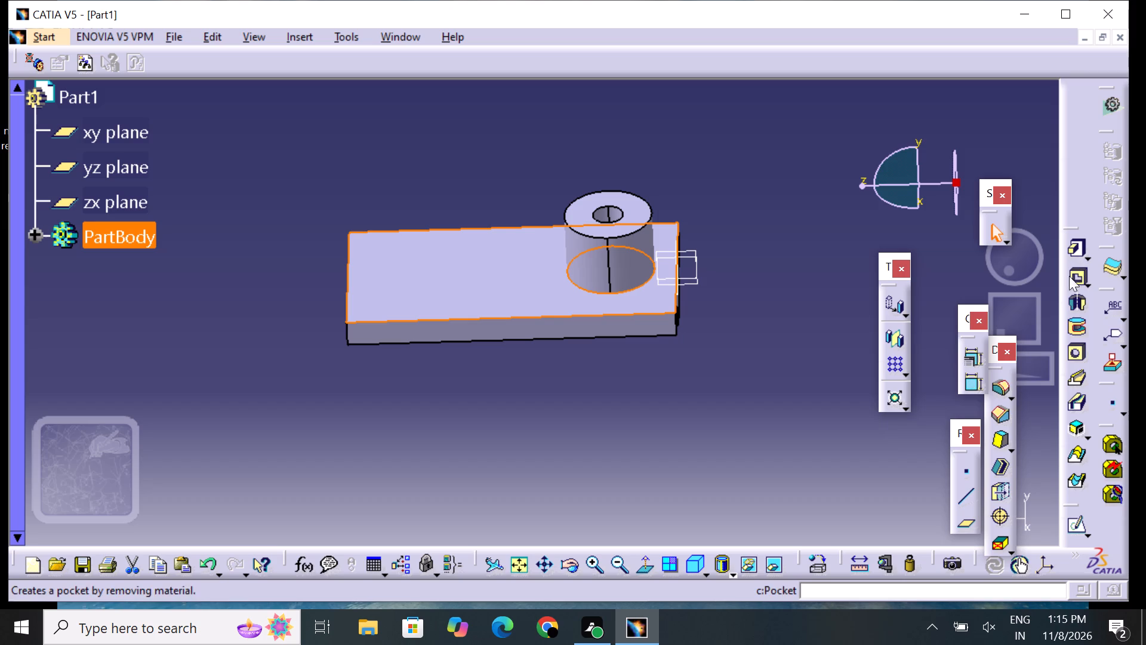
{"action": "left_click", "coordinate": [1075, 527]}
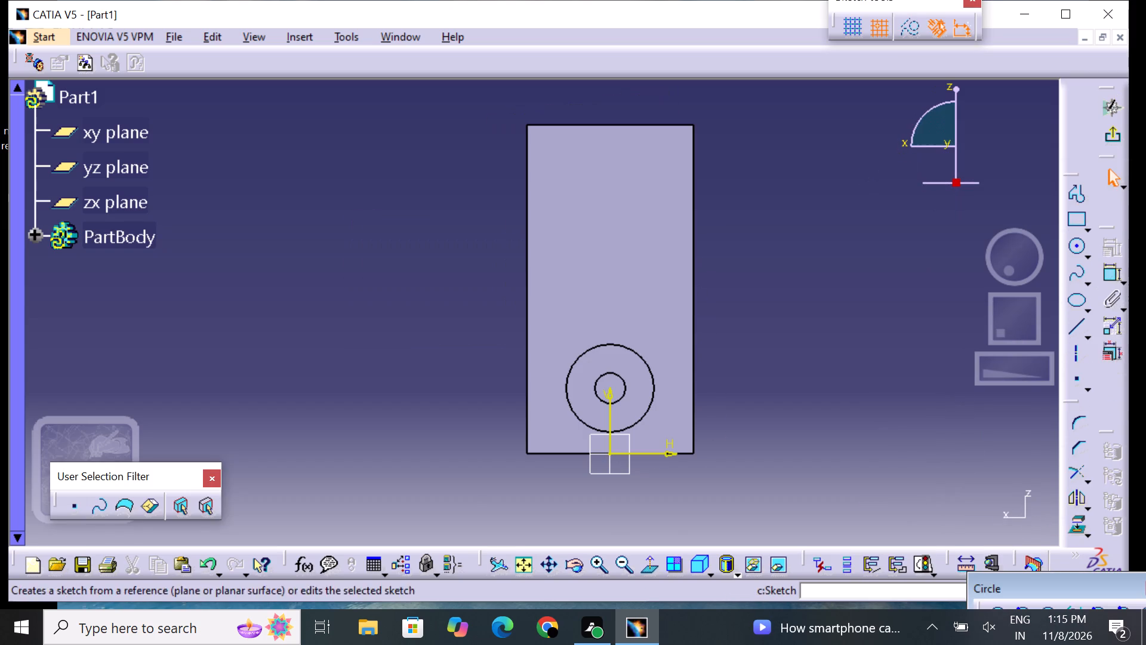
{"action": "left_click", "coordinate": [1070, 241]}
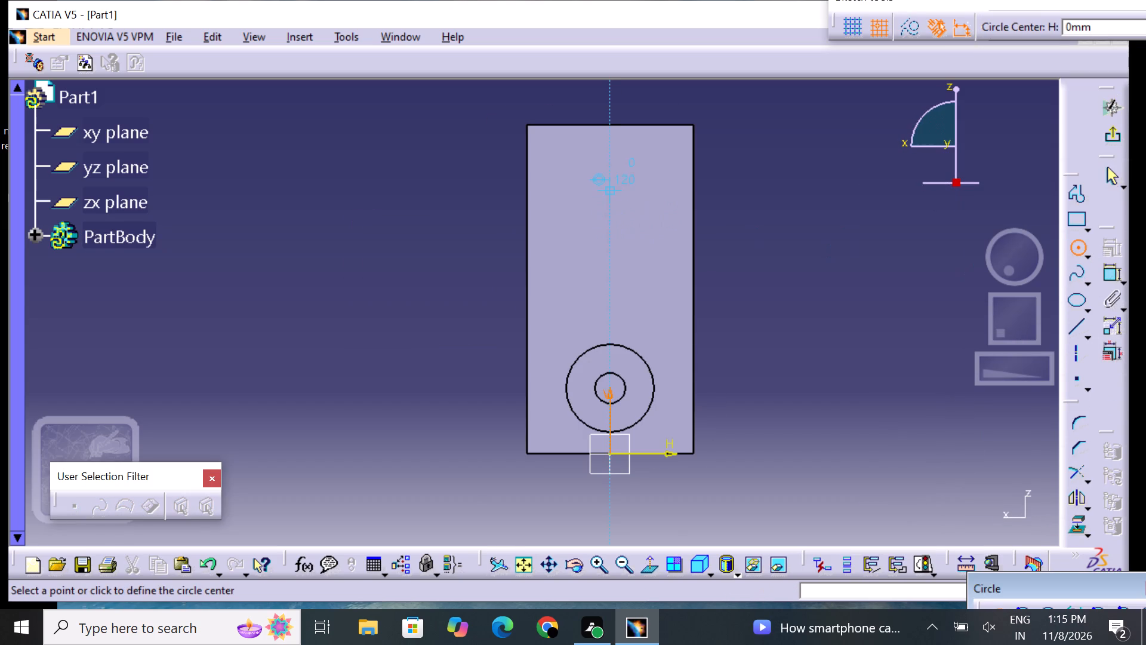
{"action": "left_click", "coordinate": [609, 206]}
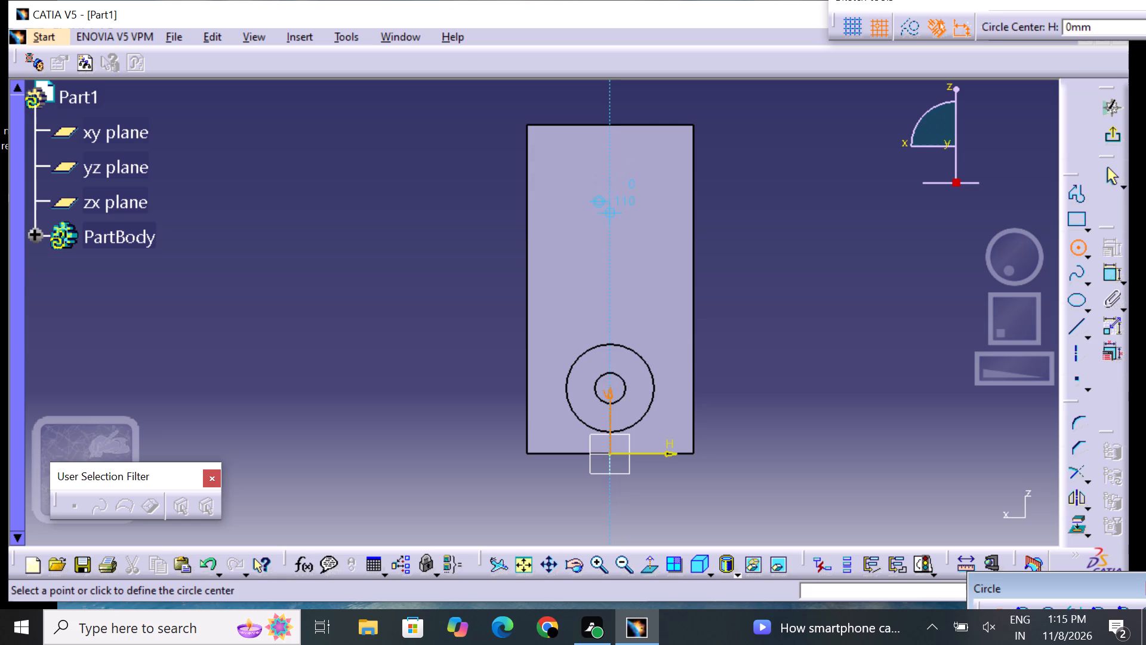
{"action": "left_click", "coordinate": [633, 192]}
{"action": "left_click", "coordinate": [762, 213]}
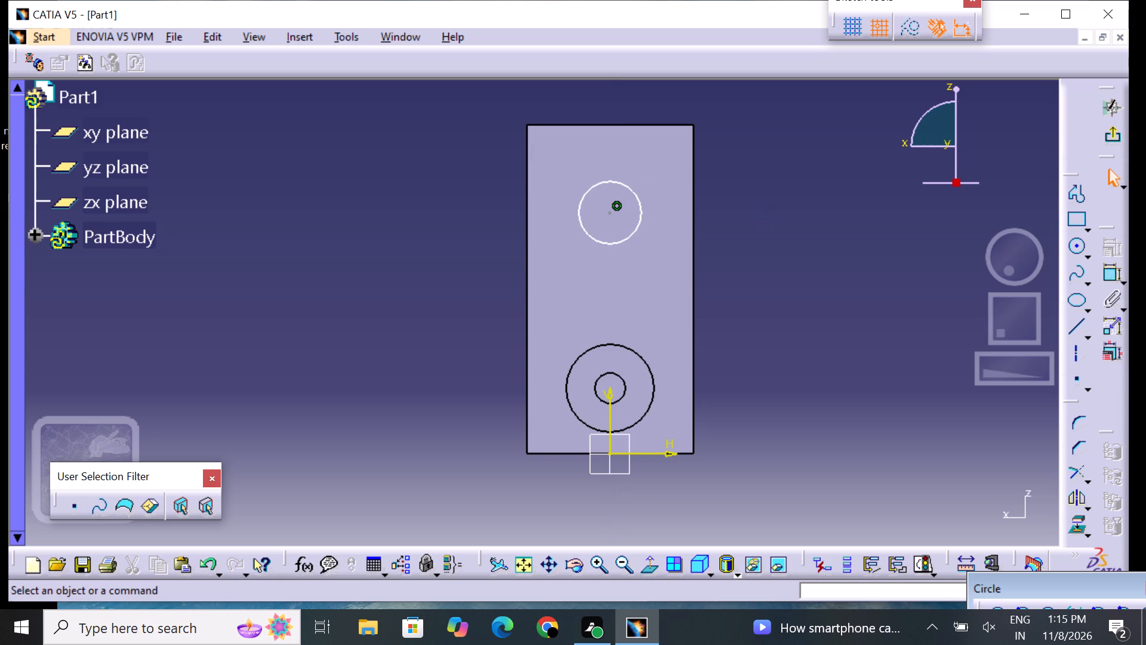
Dimension the new circle's radius and set it to 17.5 mm.
{"action": "left_click", "coordinate": [1102, 274]}
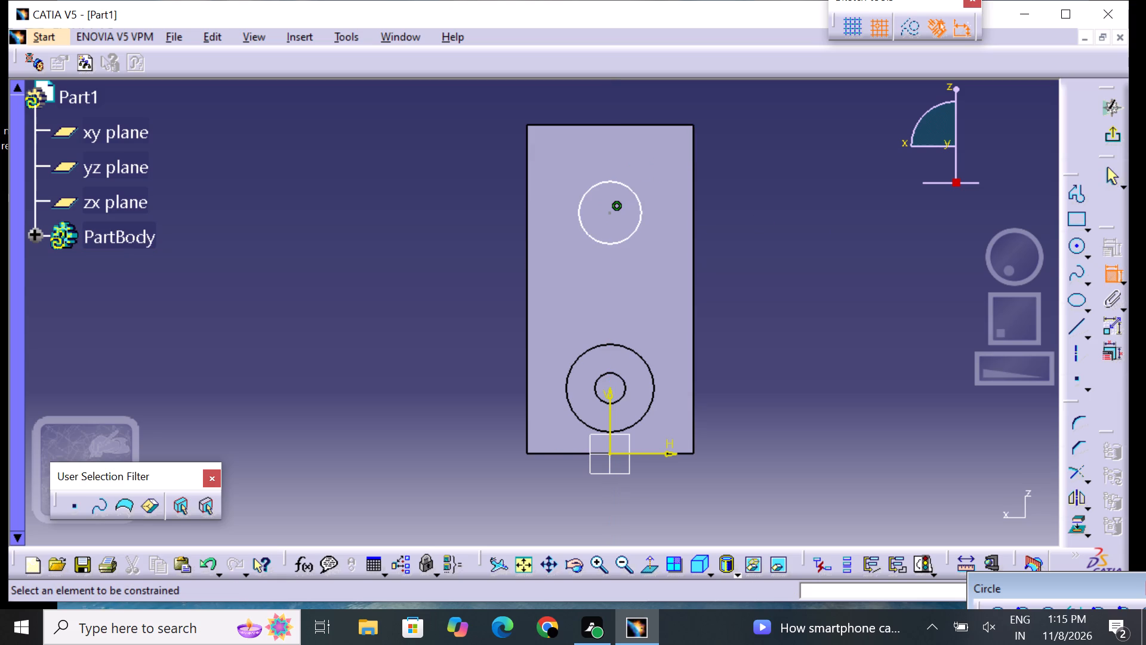
{"action": "left_click", "coordinate": [578, 213]}
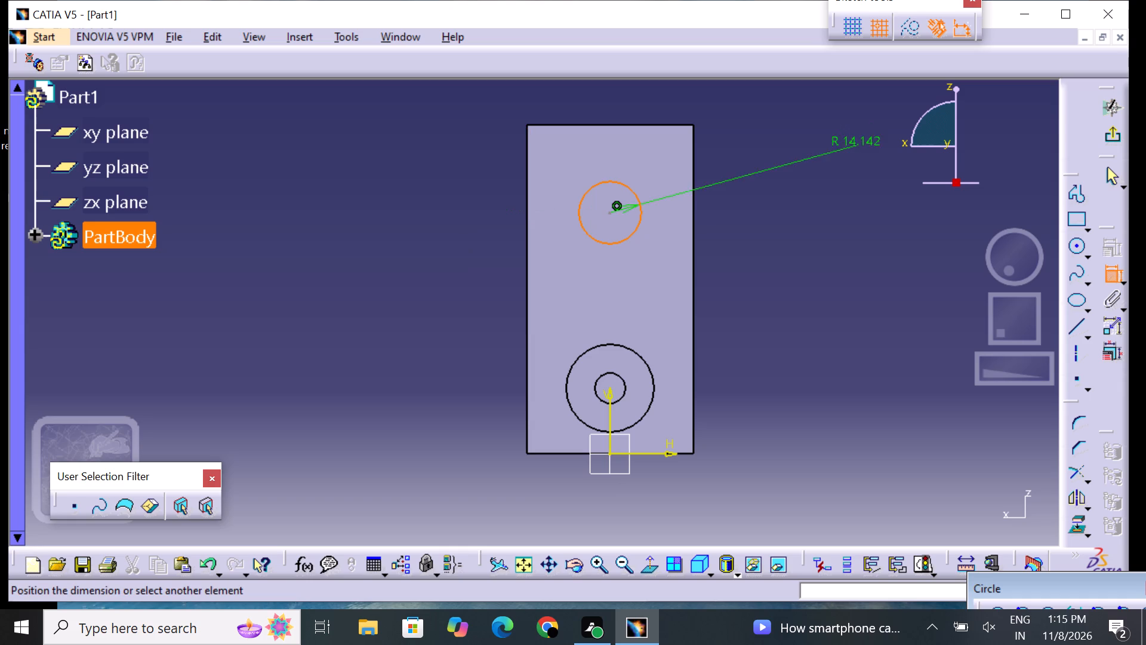
{"action": "left_click", "coordinate": [741, 195]}
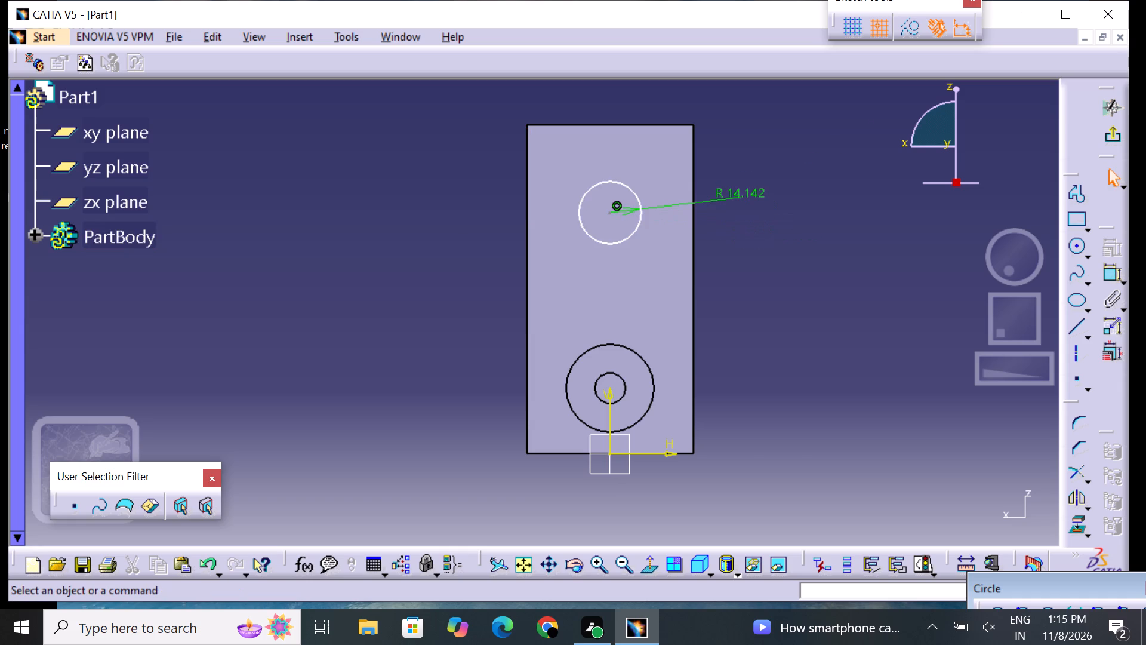
{"action": "double_click", "coordinate": [741, 195]}
{"action": "key", "text": "BackSpace"}
{"action": "type", "text": "17"}
{"action": "key", "text": "period"}
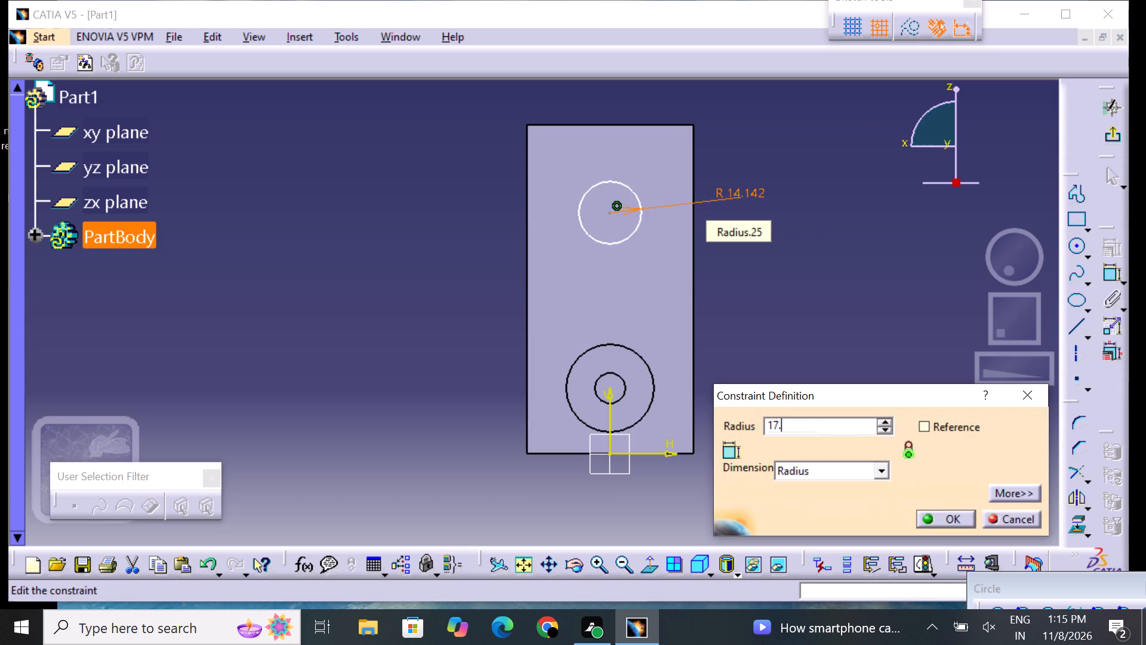
{"action": "key", "text": "5"}
{"action": "key", "text": "Return"}
{"action": "left_click", "coordinate": [813, 282]}
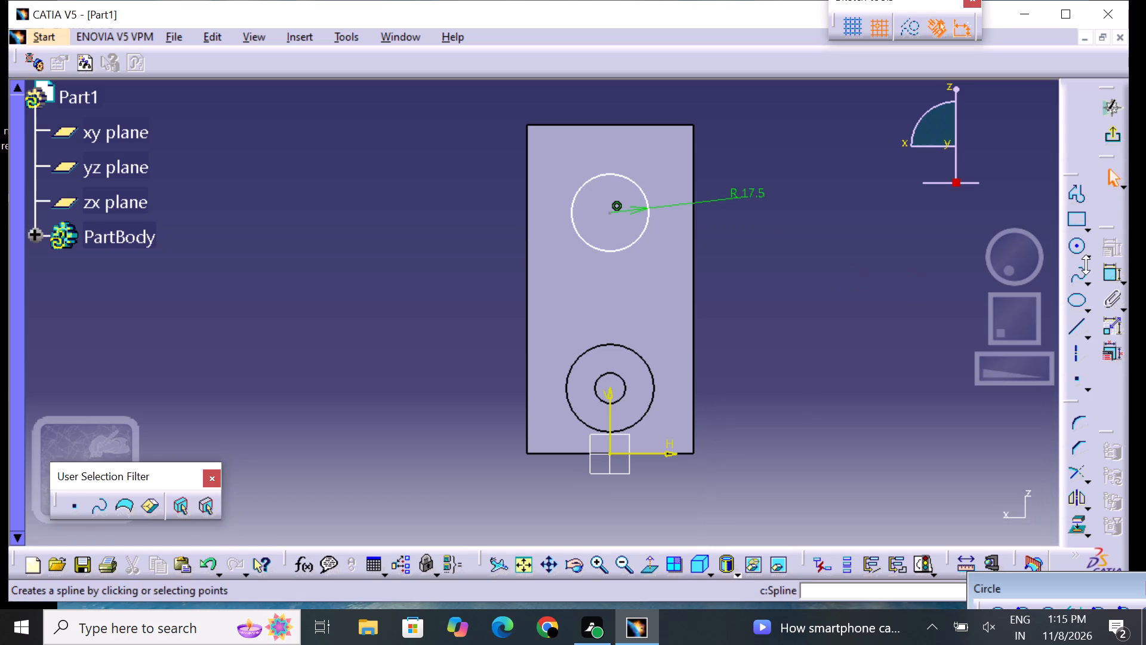
Draw a smaller circle of about 10 mm radius concentric with the 17.5 mm radius circle.
{"action": "left_click", "coordinate": [1080, 246]}
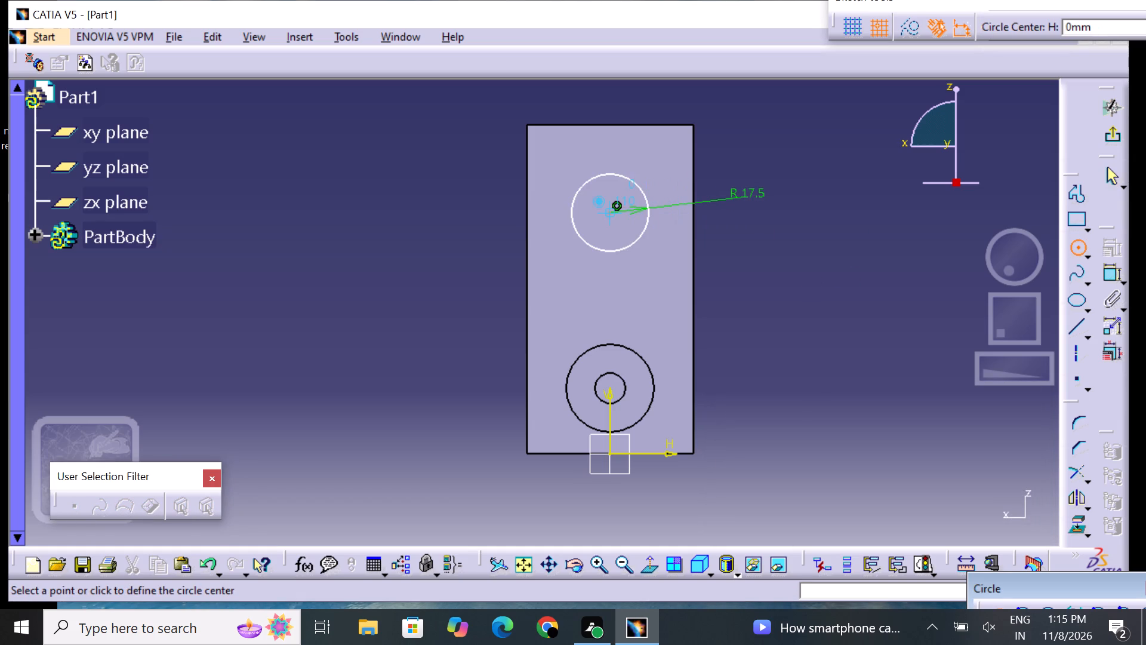
{"action": "left_click", "coordinate": [614, 217]}
{"action": "left_click", "coordinate": [621, 231]}
{"action": "left_click", "coordinate": [839, 267]}
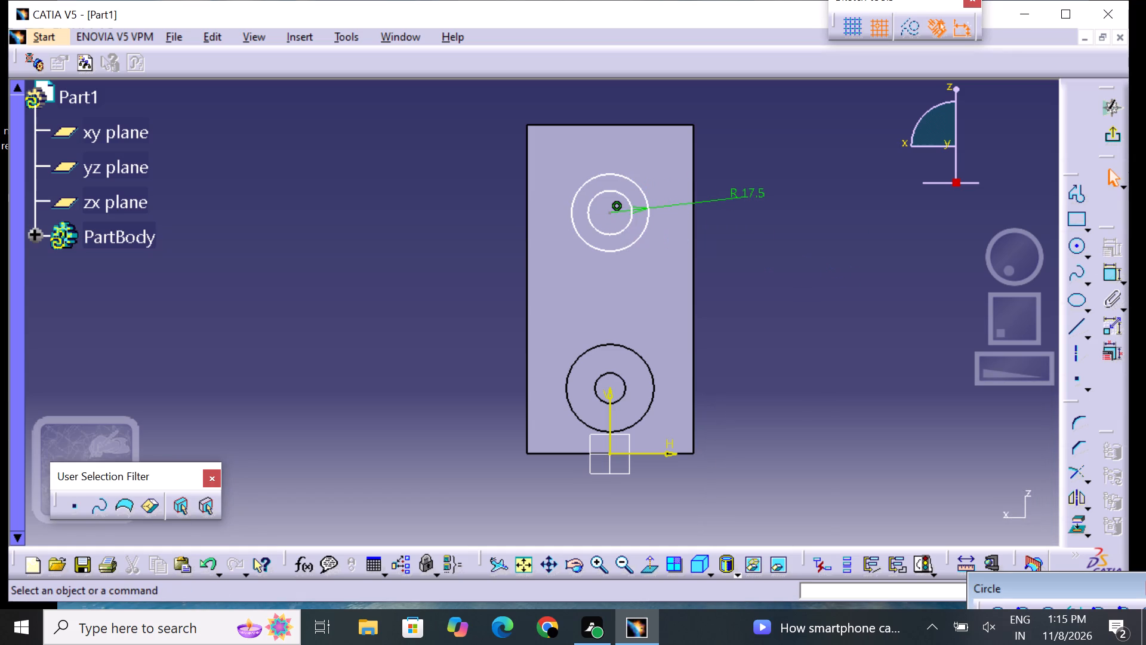
Dimension the inner circle's radius and set it to 6 mm.
{"action": "left_click", "coordinate": [1112, 274]}
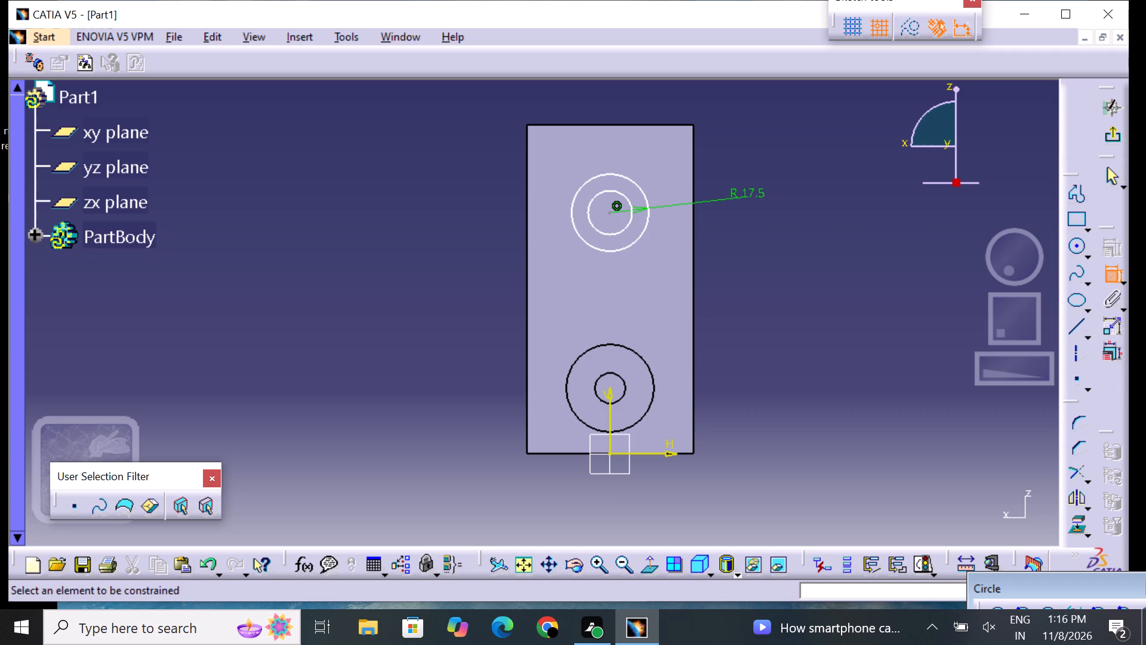
{"action": "left_click", "coordinate": [630, 223]}
{"action": "left_click", "coordinate": [749, 241]}
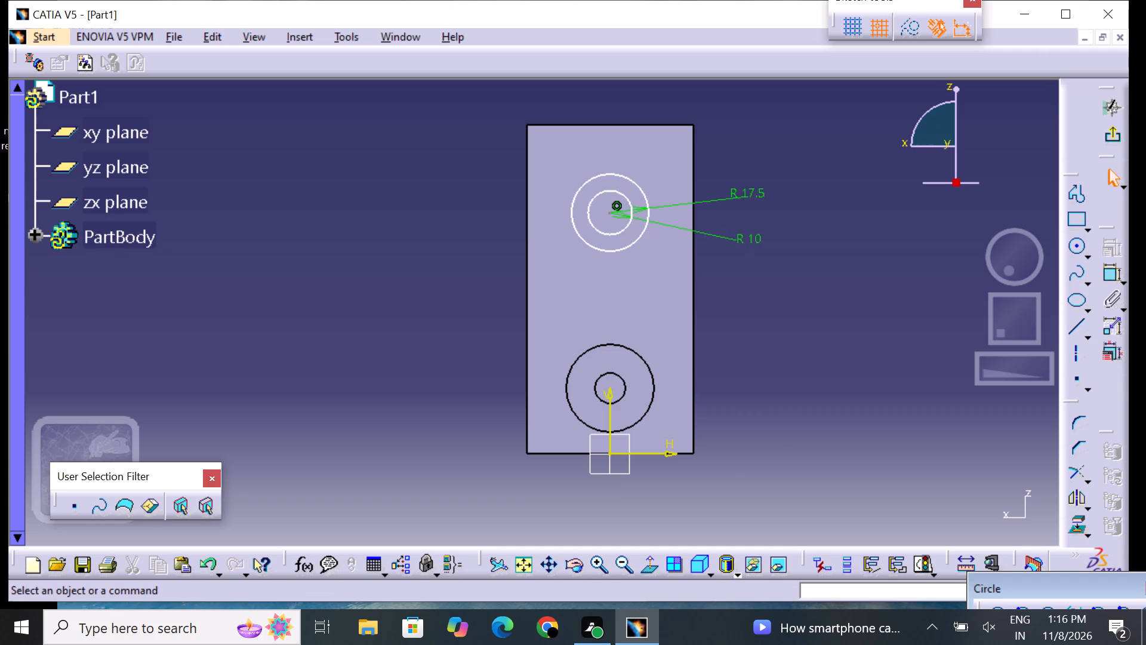
{"action": "double_click", "coordinate": [750, 241]}
{"action": "key", "text": "BackSpace"}
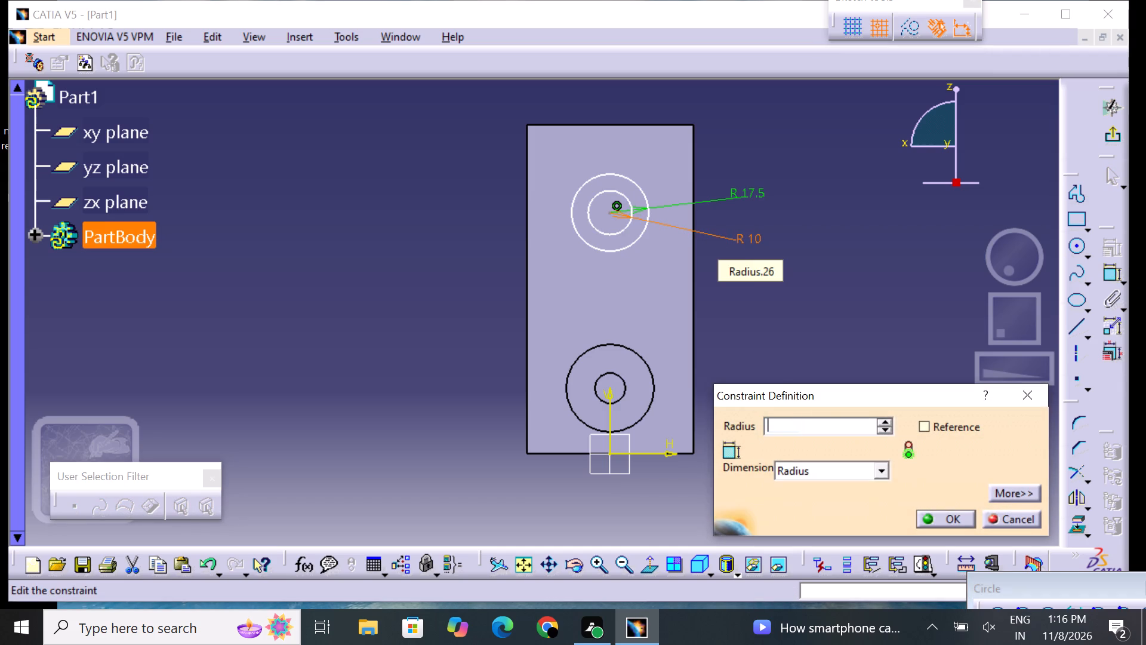
{"action": "key", "text": "6"}
{"action": "key", "text": "Return"}
{"action": "left_click", "coordinate": [762, 308]}
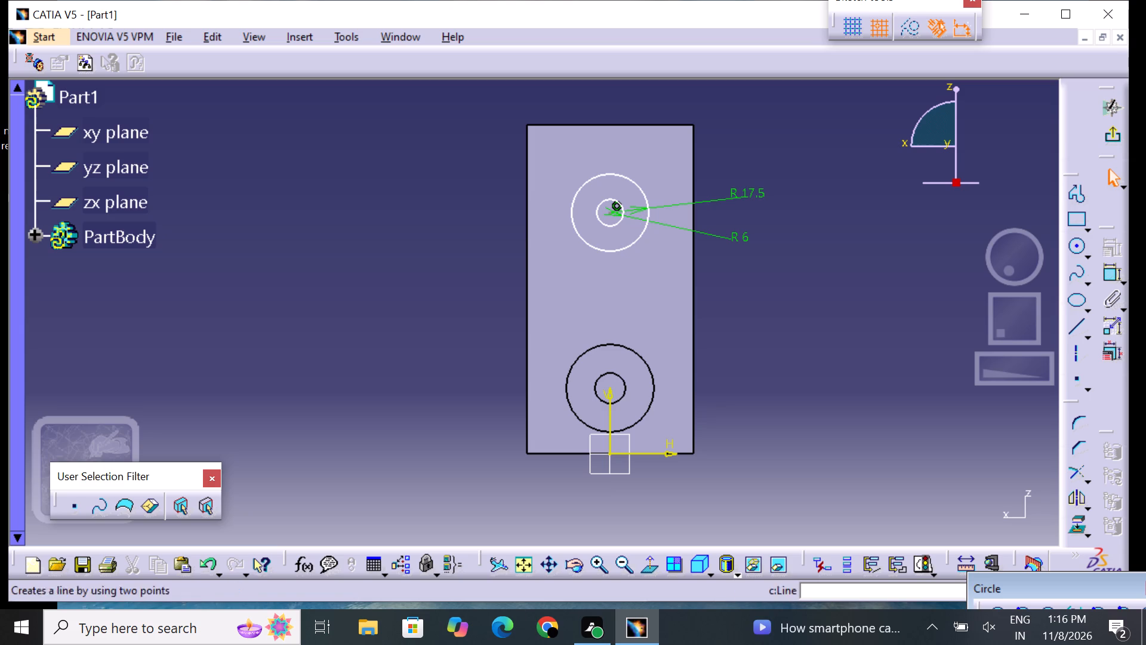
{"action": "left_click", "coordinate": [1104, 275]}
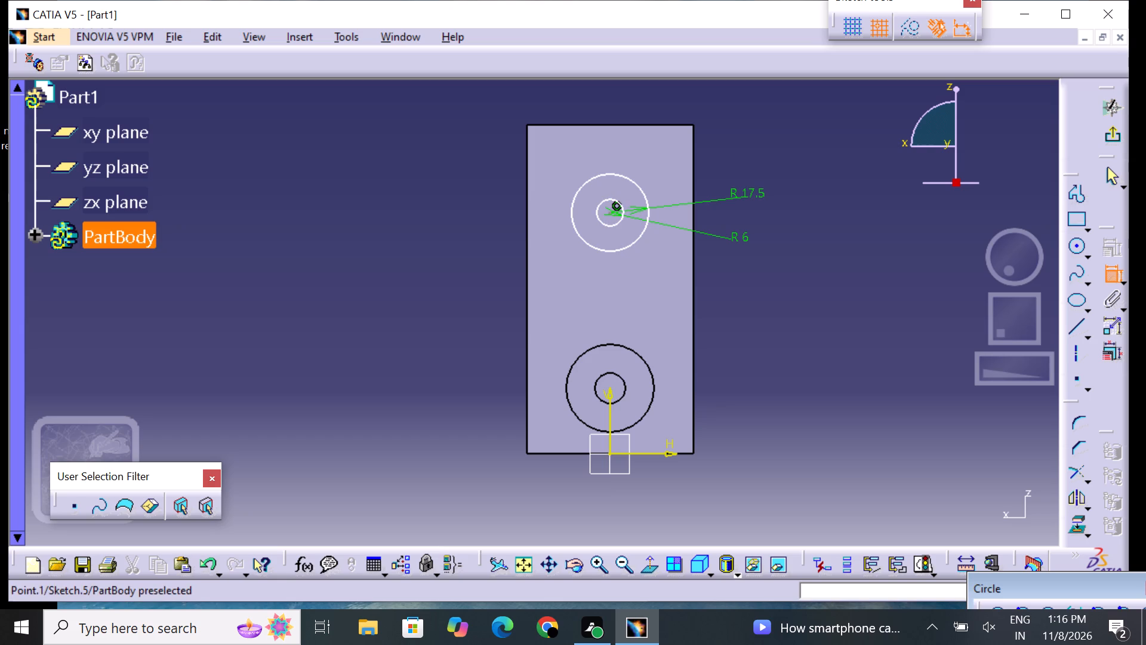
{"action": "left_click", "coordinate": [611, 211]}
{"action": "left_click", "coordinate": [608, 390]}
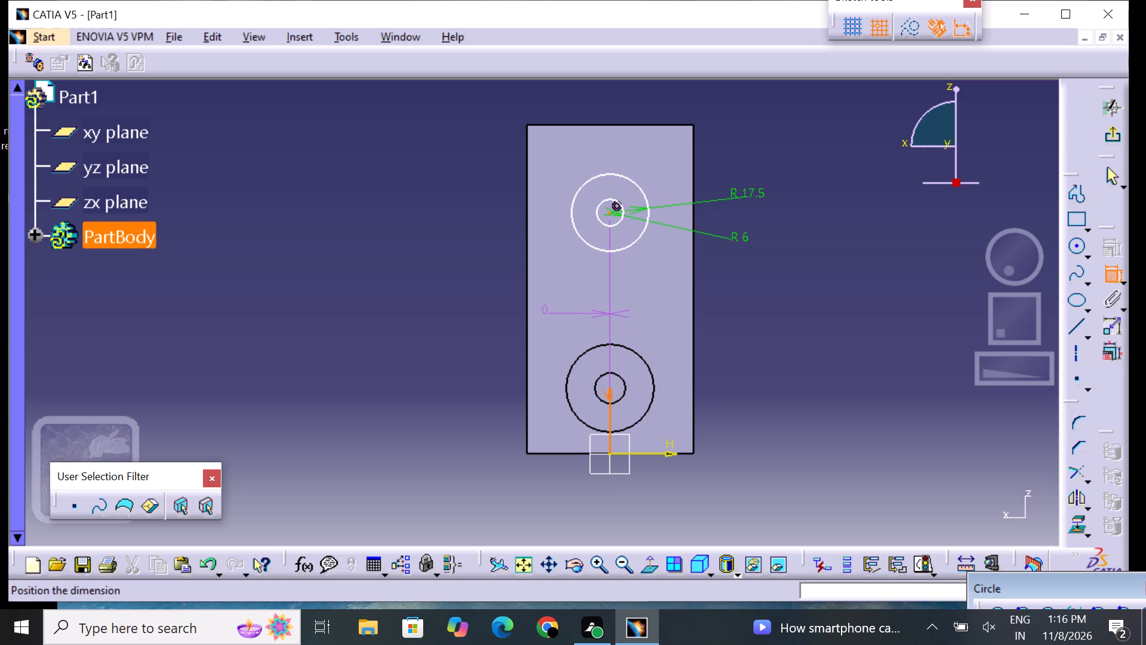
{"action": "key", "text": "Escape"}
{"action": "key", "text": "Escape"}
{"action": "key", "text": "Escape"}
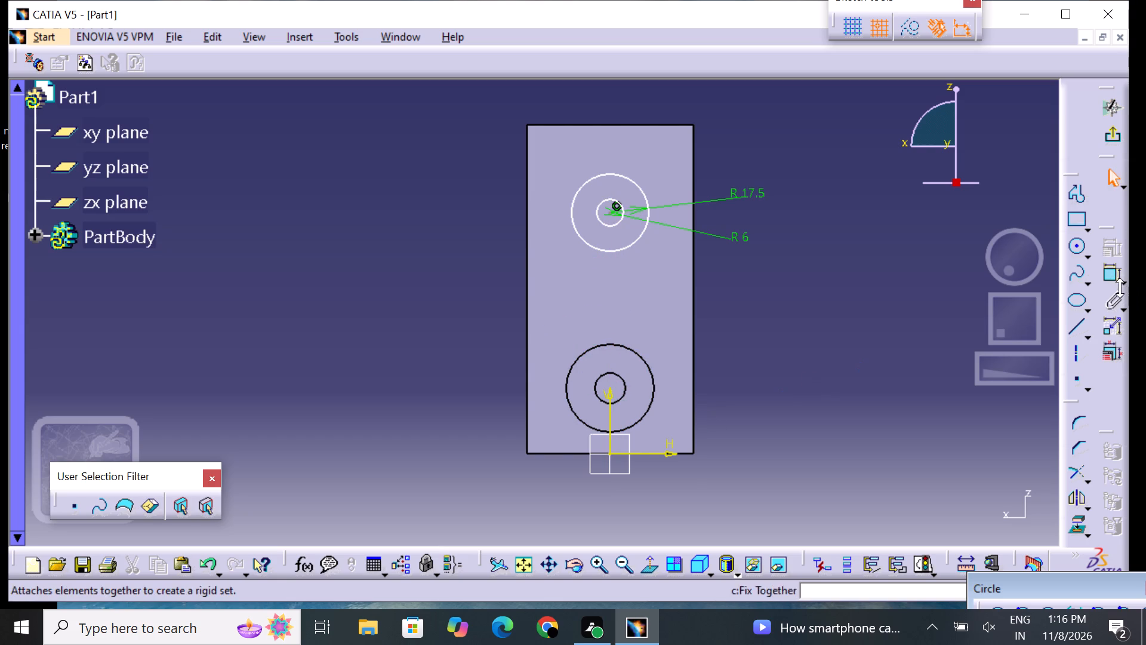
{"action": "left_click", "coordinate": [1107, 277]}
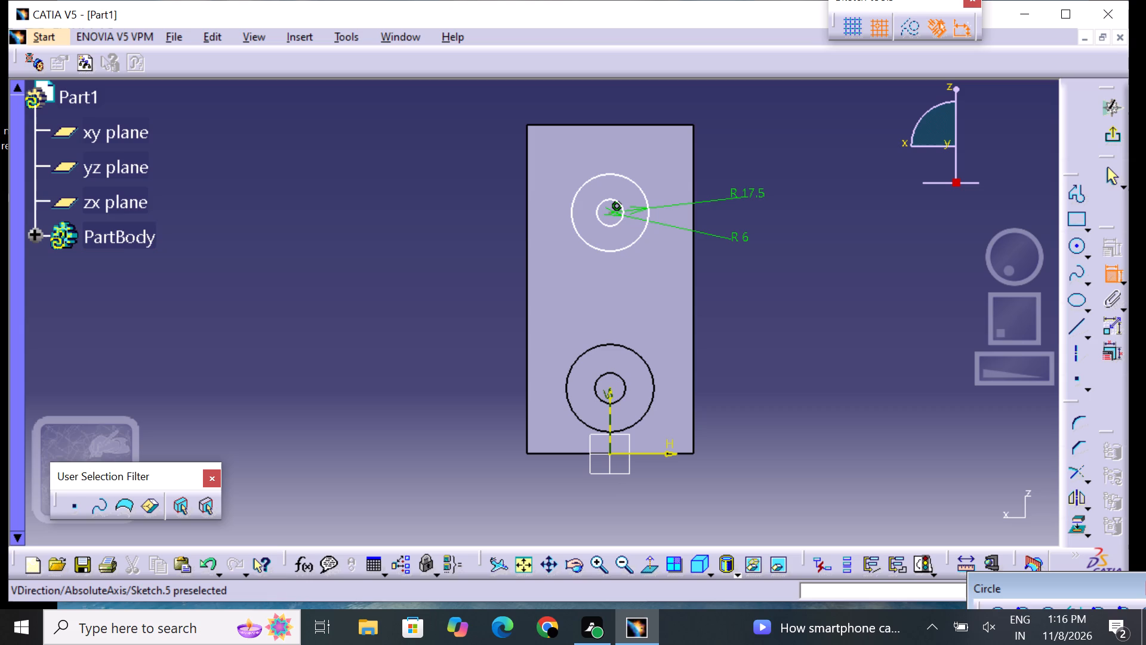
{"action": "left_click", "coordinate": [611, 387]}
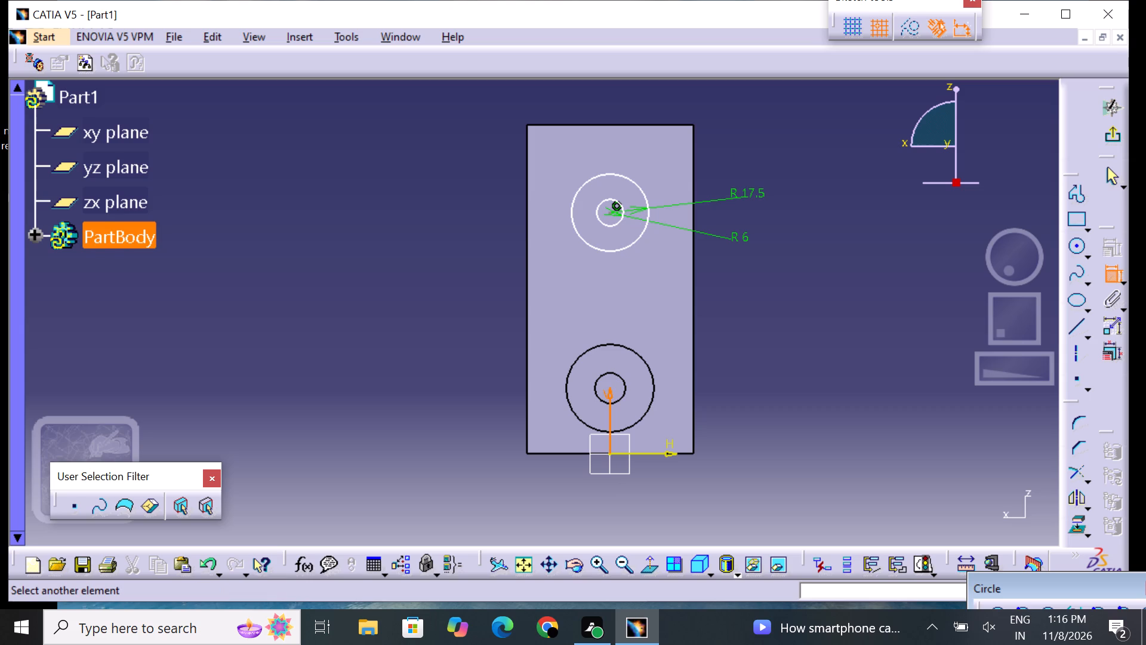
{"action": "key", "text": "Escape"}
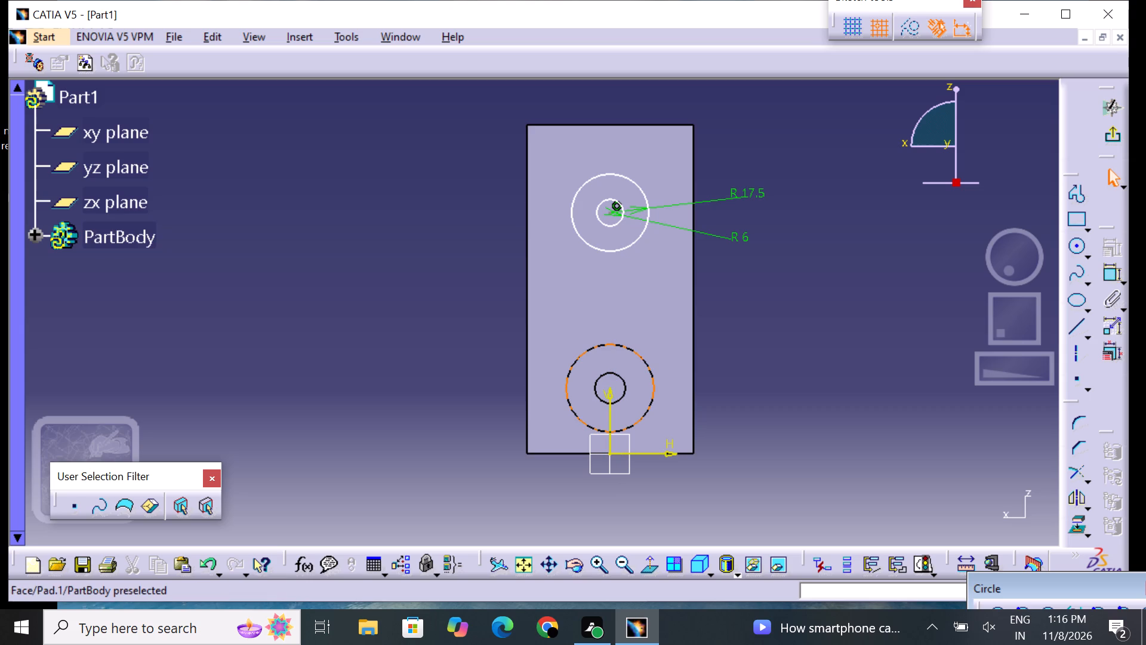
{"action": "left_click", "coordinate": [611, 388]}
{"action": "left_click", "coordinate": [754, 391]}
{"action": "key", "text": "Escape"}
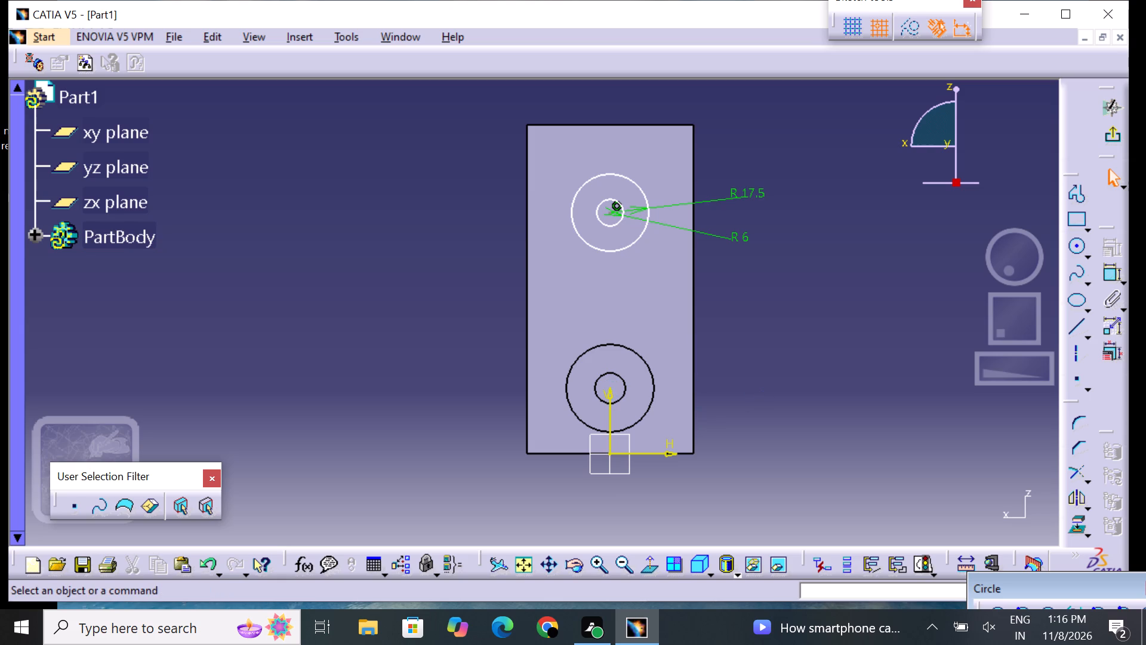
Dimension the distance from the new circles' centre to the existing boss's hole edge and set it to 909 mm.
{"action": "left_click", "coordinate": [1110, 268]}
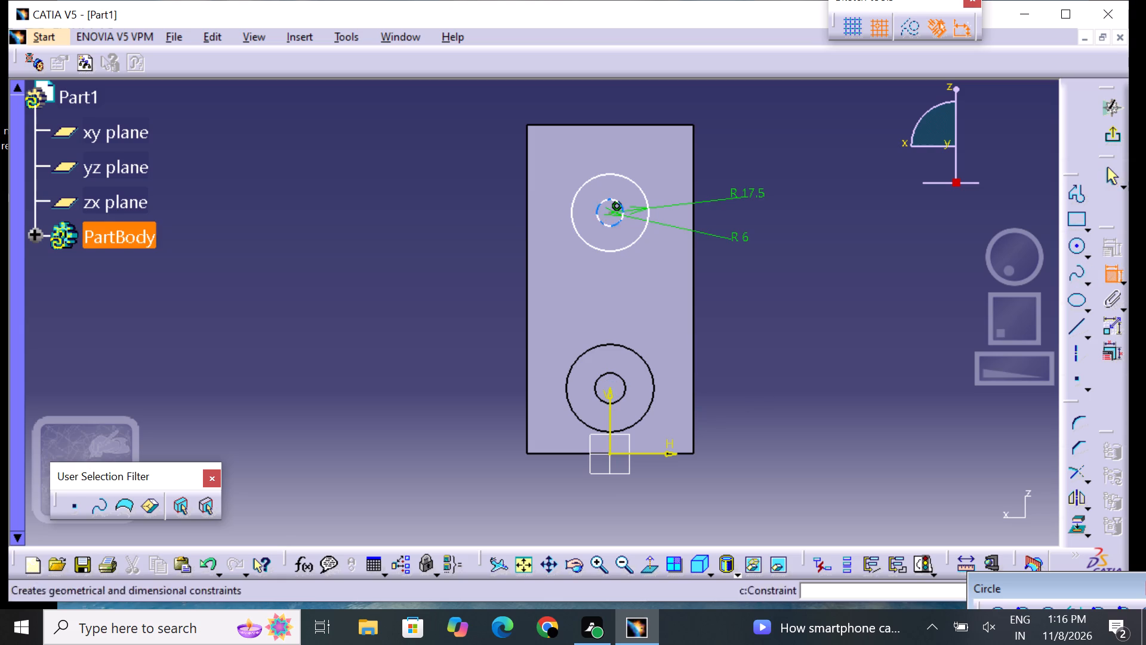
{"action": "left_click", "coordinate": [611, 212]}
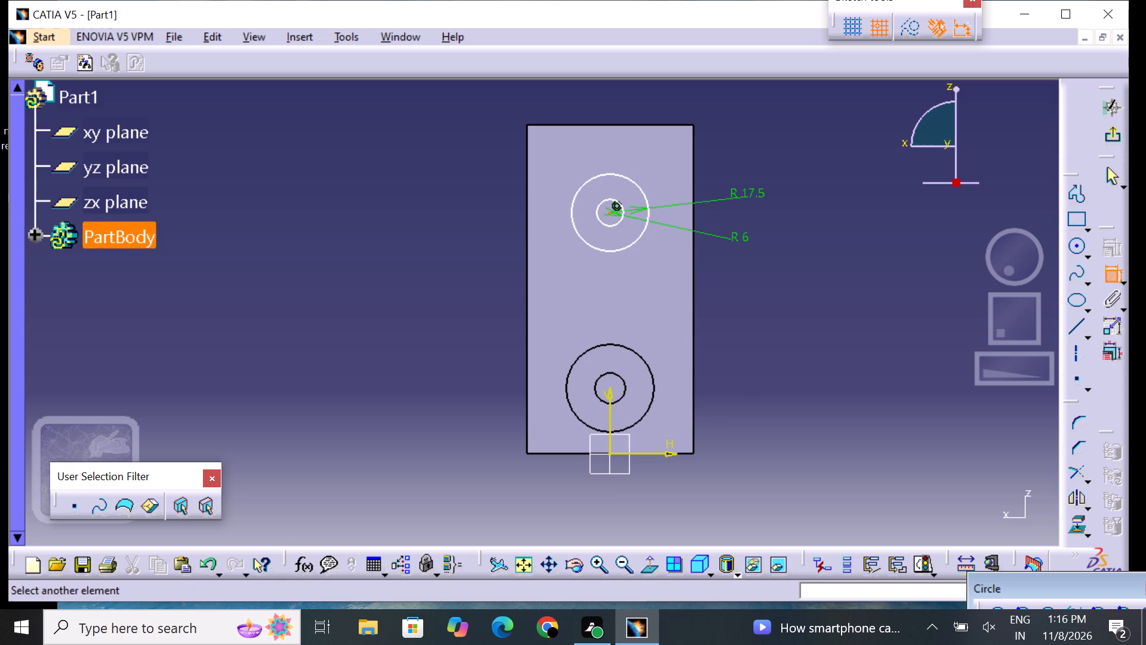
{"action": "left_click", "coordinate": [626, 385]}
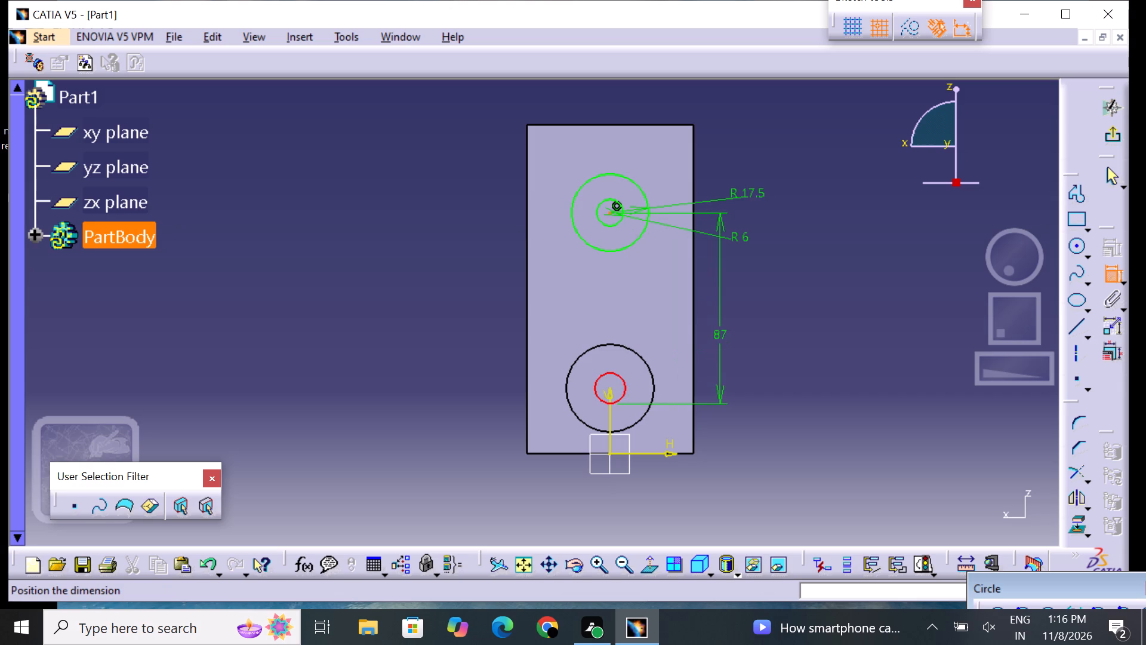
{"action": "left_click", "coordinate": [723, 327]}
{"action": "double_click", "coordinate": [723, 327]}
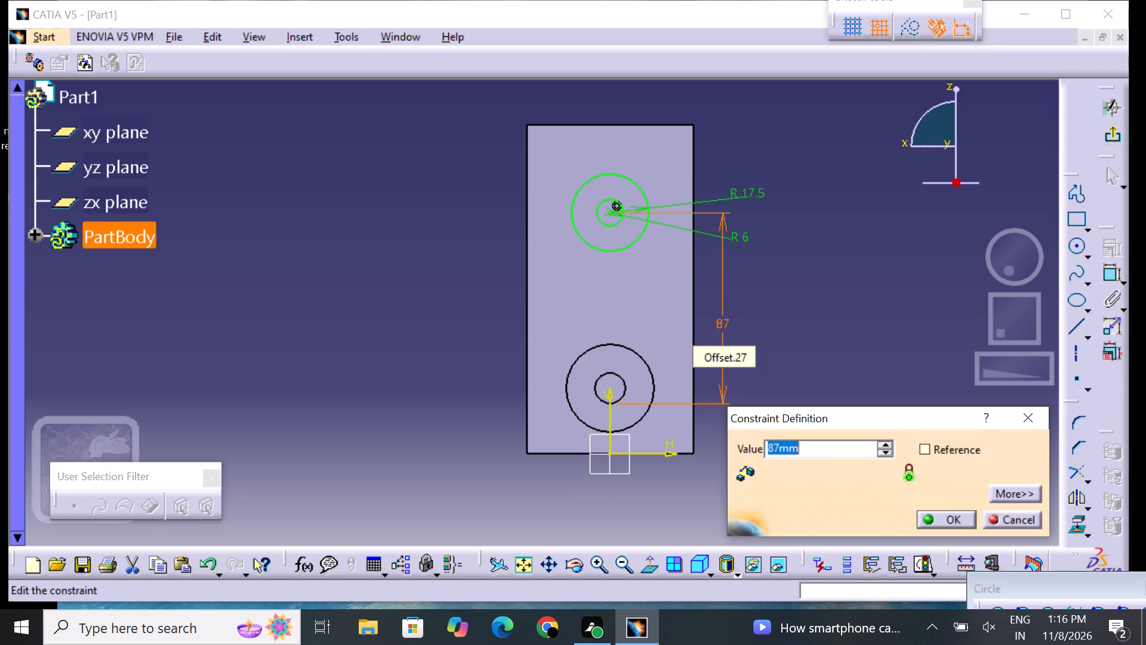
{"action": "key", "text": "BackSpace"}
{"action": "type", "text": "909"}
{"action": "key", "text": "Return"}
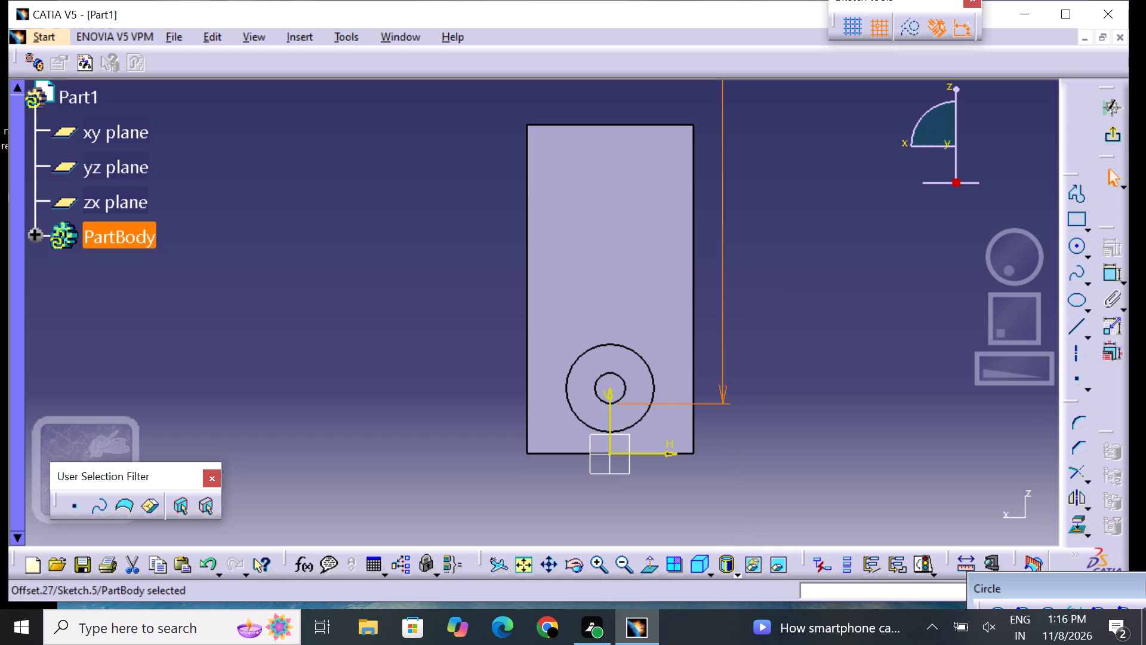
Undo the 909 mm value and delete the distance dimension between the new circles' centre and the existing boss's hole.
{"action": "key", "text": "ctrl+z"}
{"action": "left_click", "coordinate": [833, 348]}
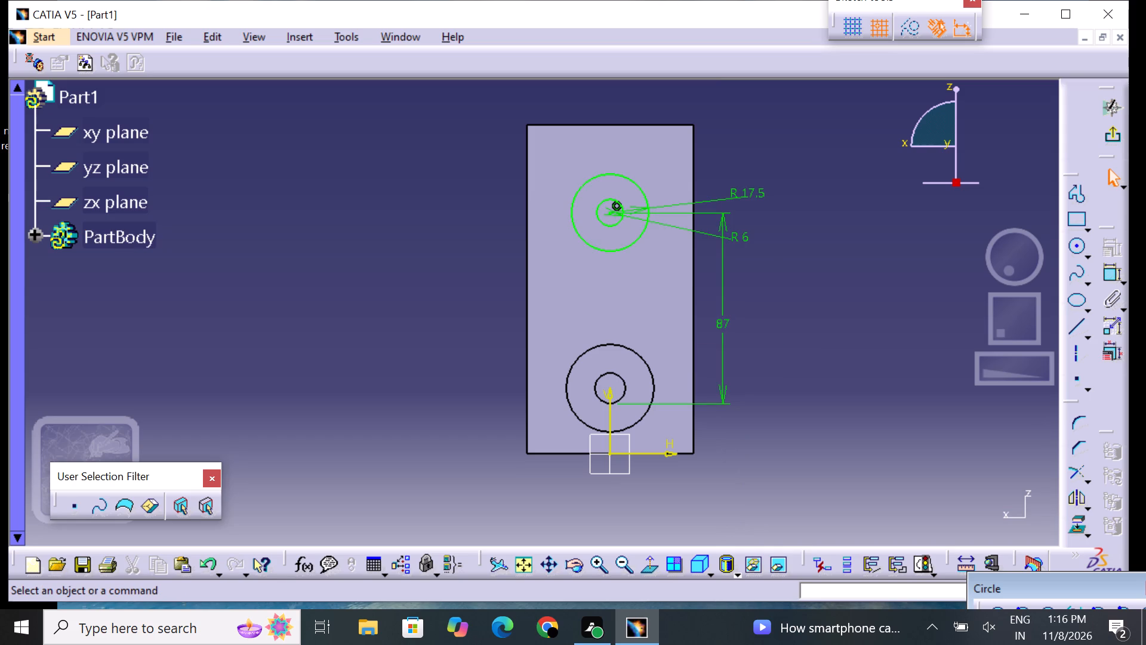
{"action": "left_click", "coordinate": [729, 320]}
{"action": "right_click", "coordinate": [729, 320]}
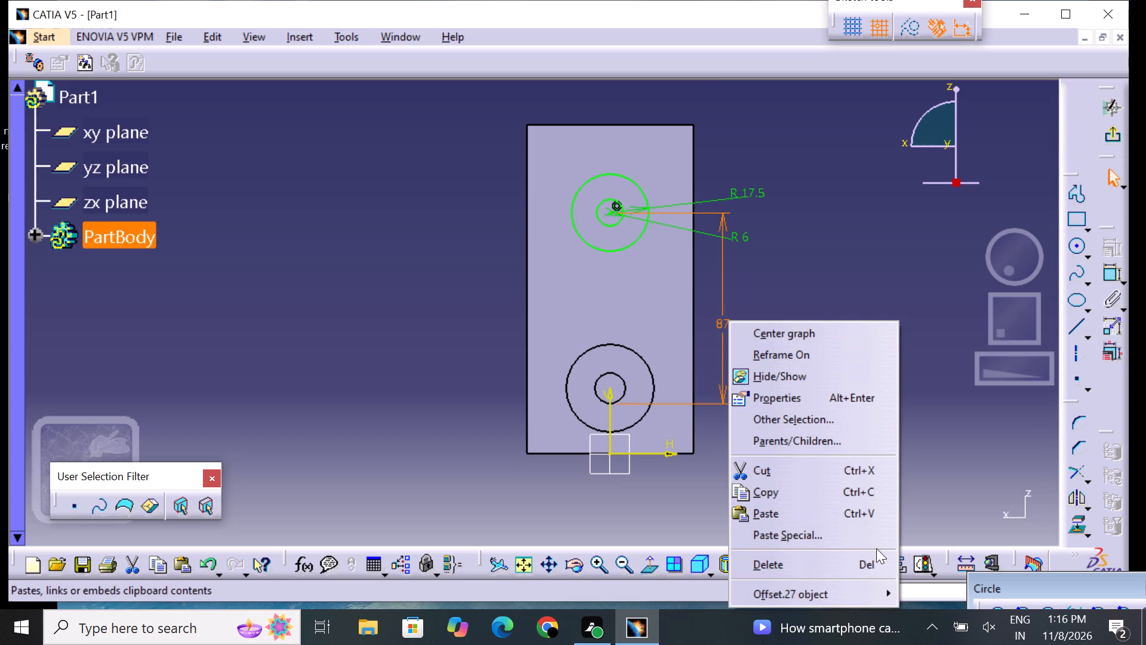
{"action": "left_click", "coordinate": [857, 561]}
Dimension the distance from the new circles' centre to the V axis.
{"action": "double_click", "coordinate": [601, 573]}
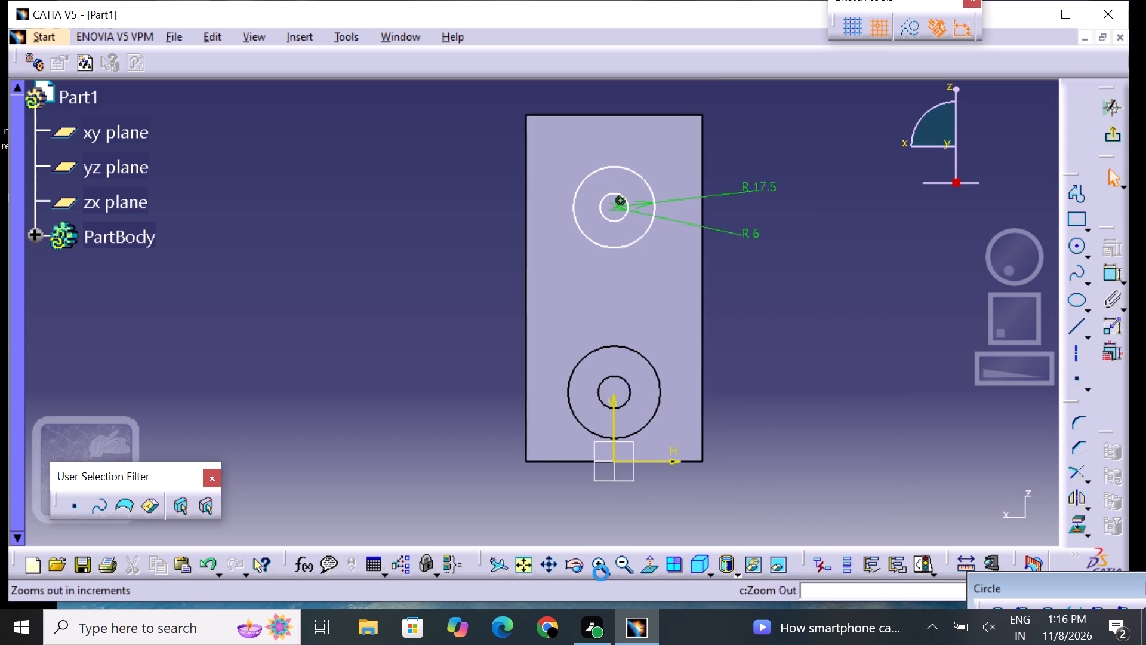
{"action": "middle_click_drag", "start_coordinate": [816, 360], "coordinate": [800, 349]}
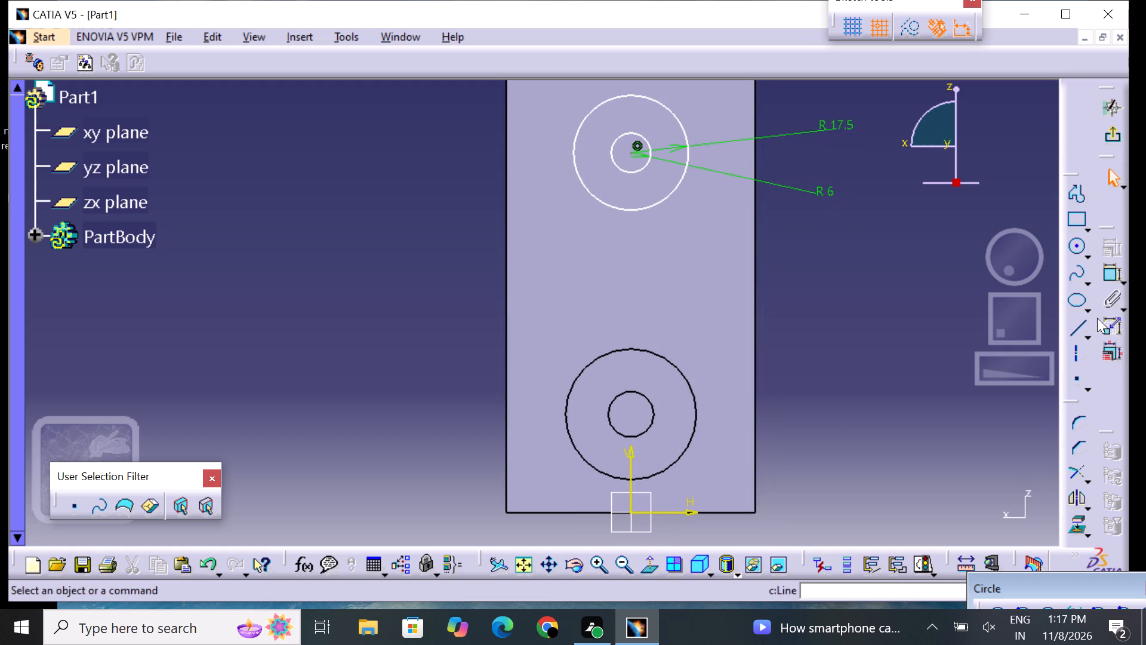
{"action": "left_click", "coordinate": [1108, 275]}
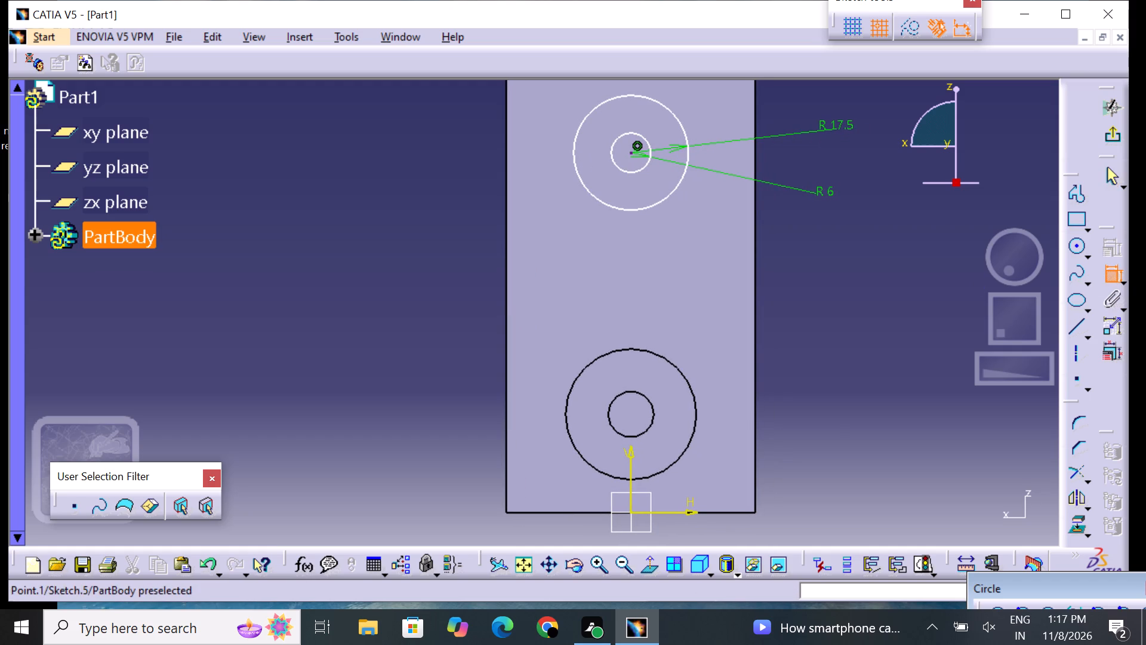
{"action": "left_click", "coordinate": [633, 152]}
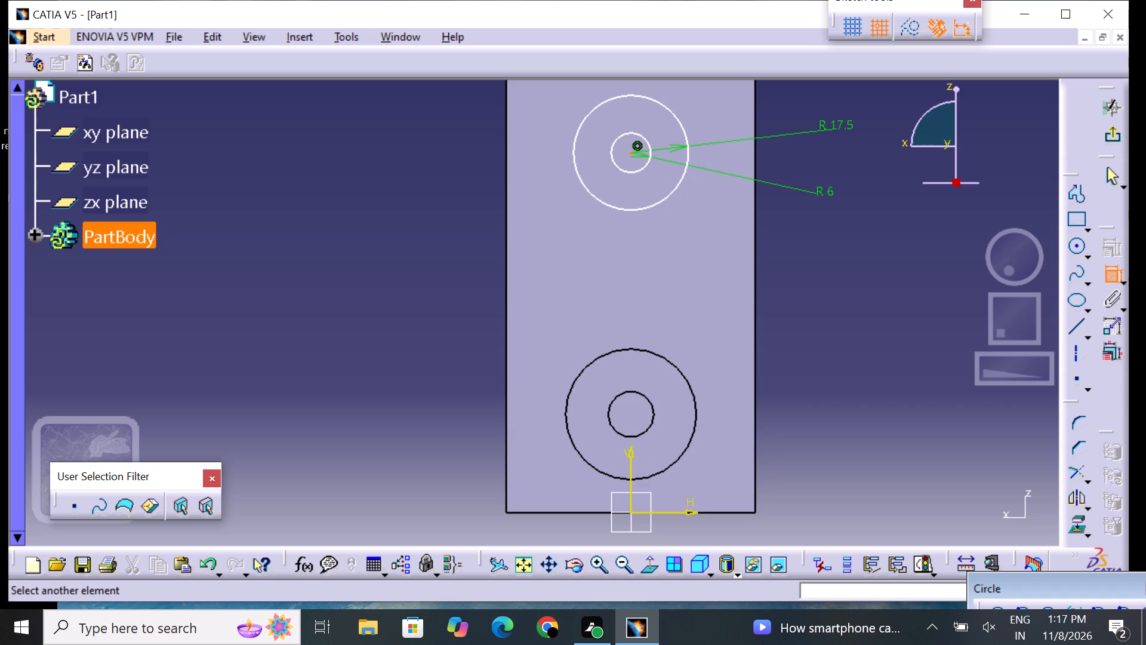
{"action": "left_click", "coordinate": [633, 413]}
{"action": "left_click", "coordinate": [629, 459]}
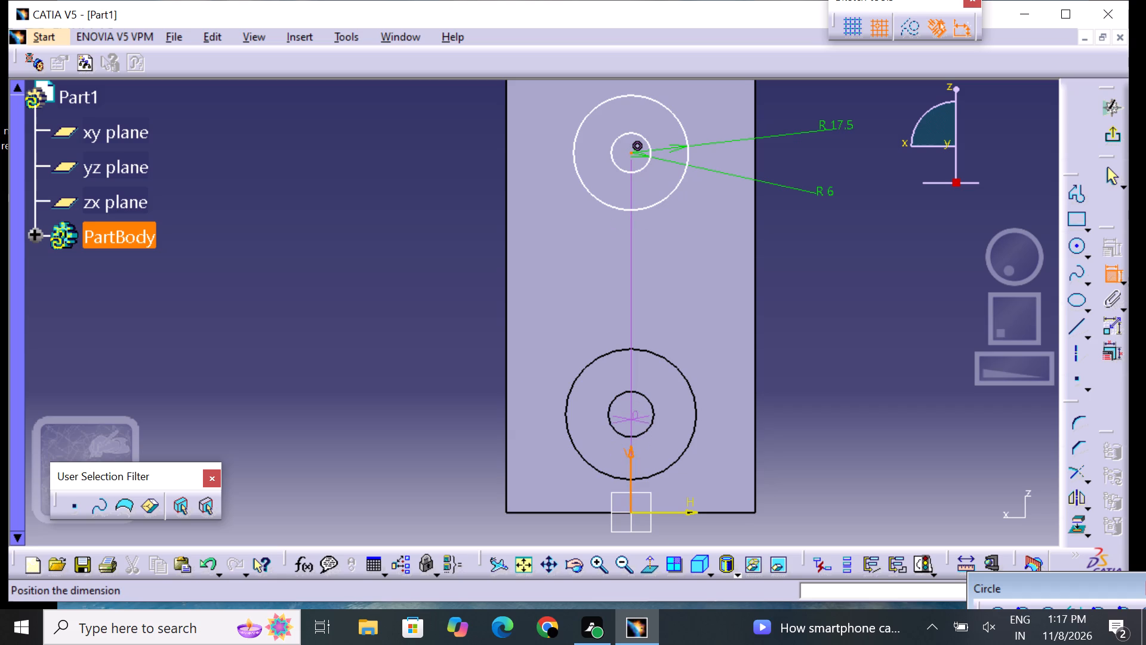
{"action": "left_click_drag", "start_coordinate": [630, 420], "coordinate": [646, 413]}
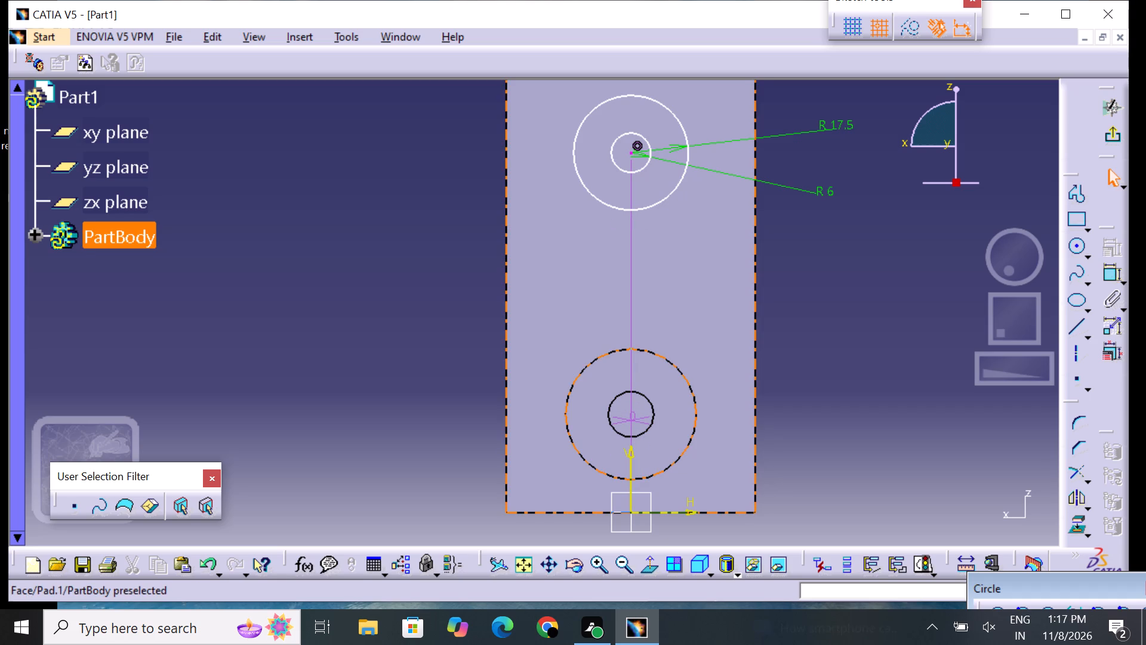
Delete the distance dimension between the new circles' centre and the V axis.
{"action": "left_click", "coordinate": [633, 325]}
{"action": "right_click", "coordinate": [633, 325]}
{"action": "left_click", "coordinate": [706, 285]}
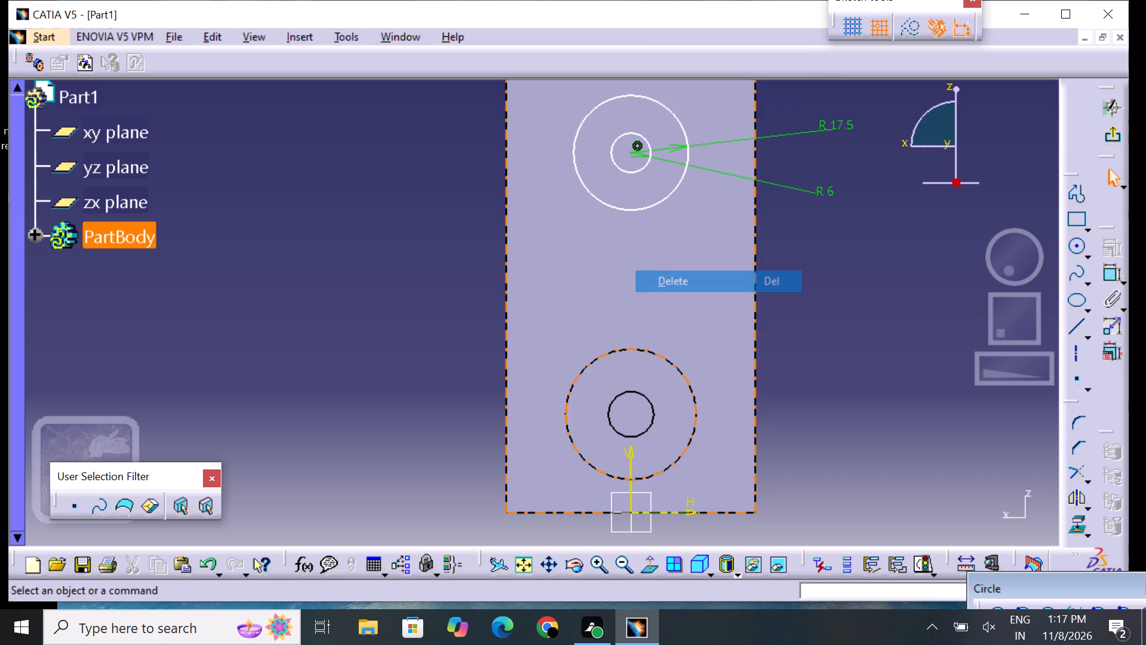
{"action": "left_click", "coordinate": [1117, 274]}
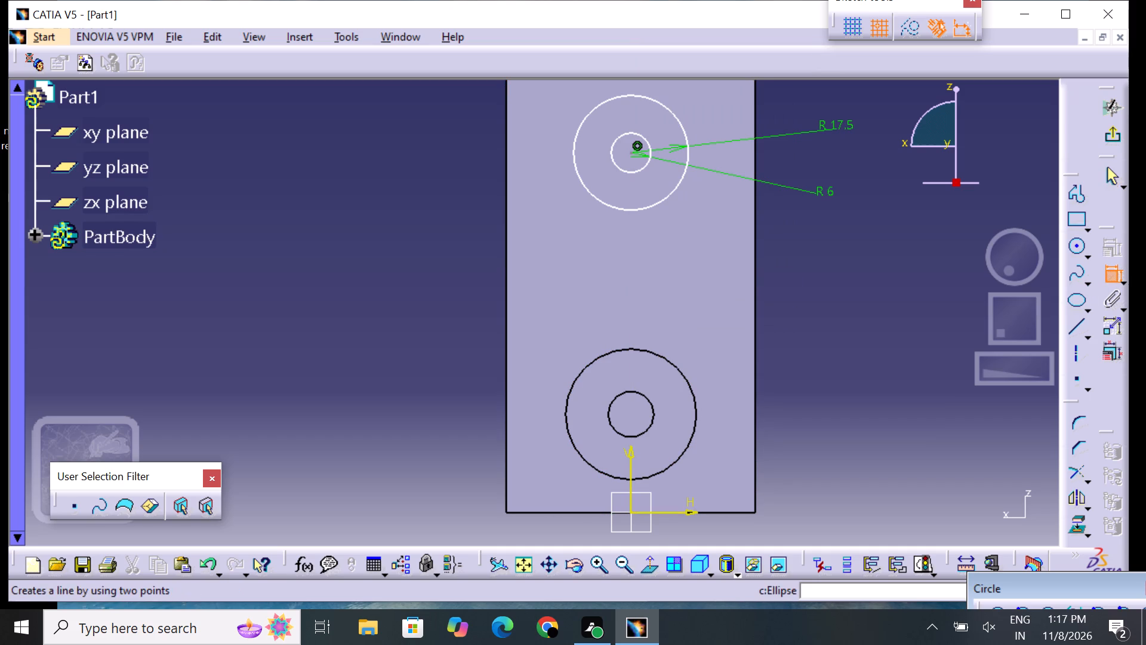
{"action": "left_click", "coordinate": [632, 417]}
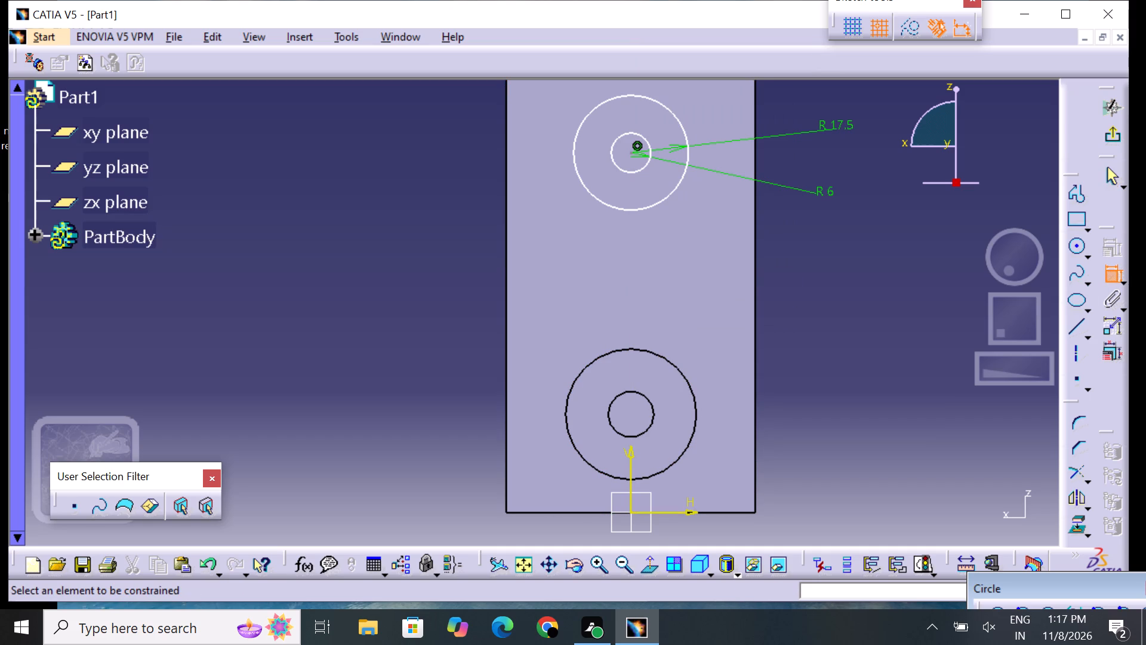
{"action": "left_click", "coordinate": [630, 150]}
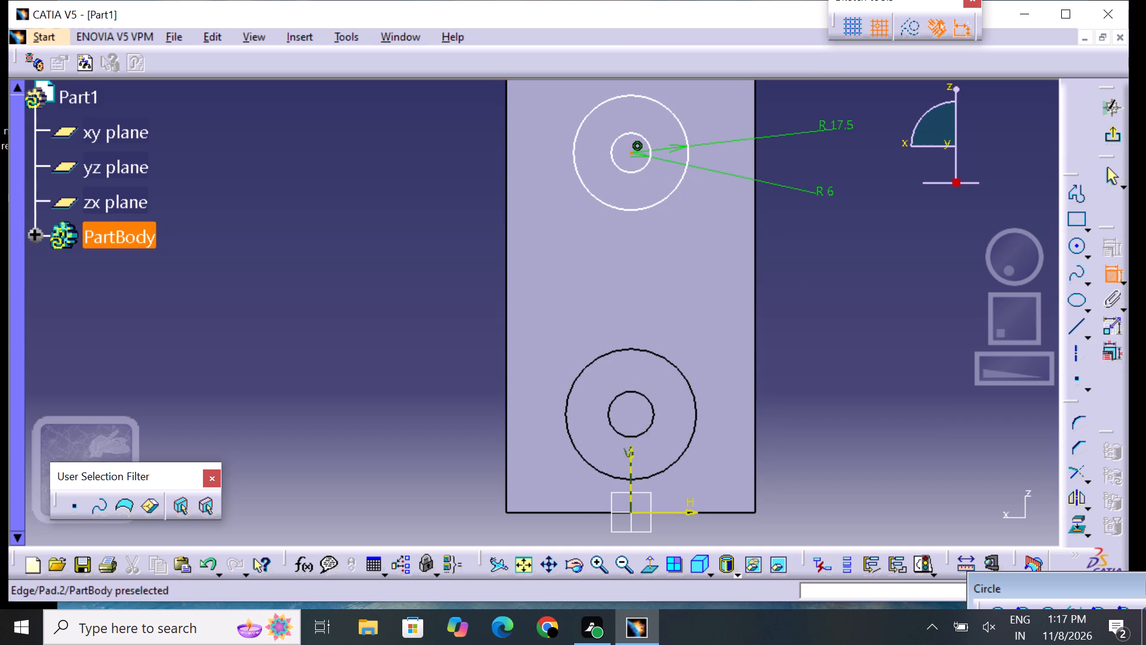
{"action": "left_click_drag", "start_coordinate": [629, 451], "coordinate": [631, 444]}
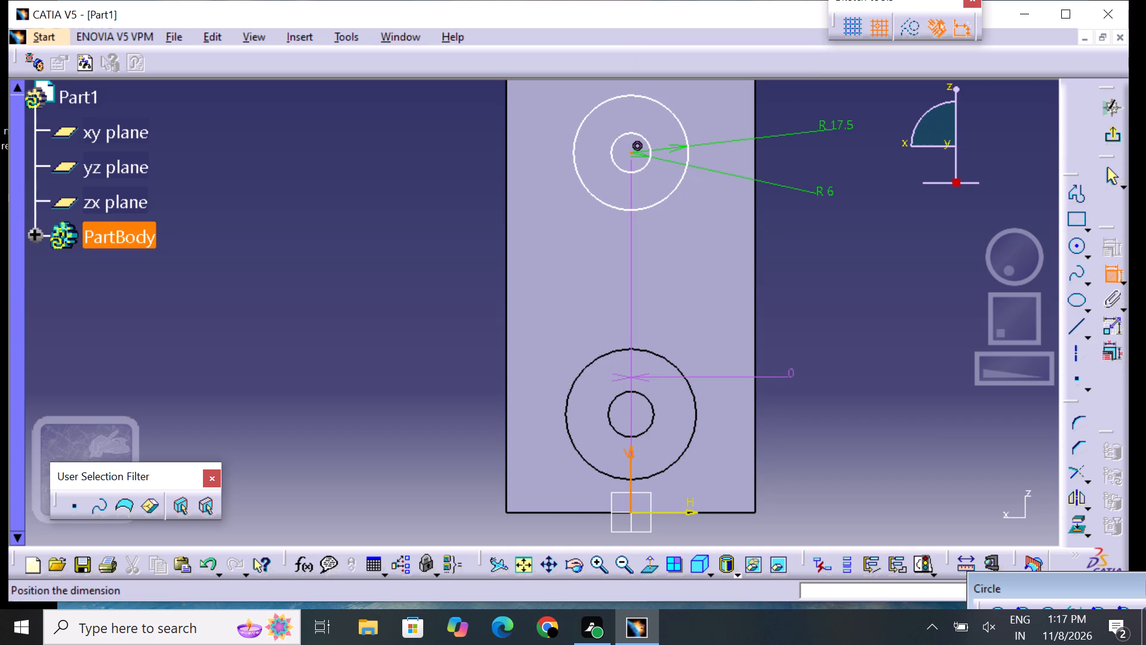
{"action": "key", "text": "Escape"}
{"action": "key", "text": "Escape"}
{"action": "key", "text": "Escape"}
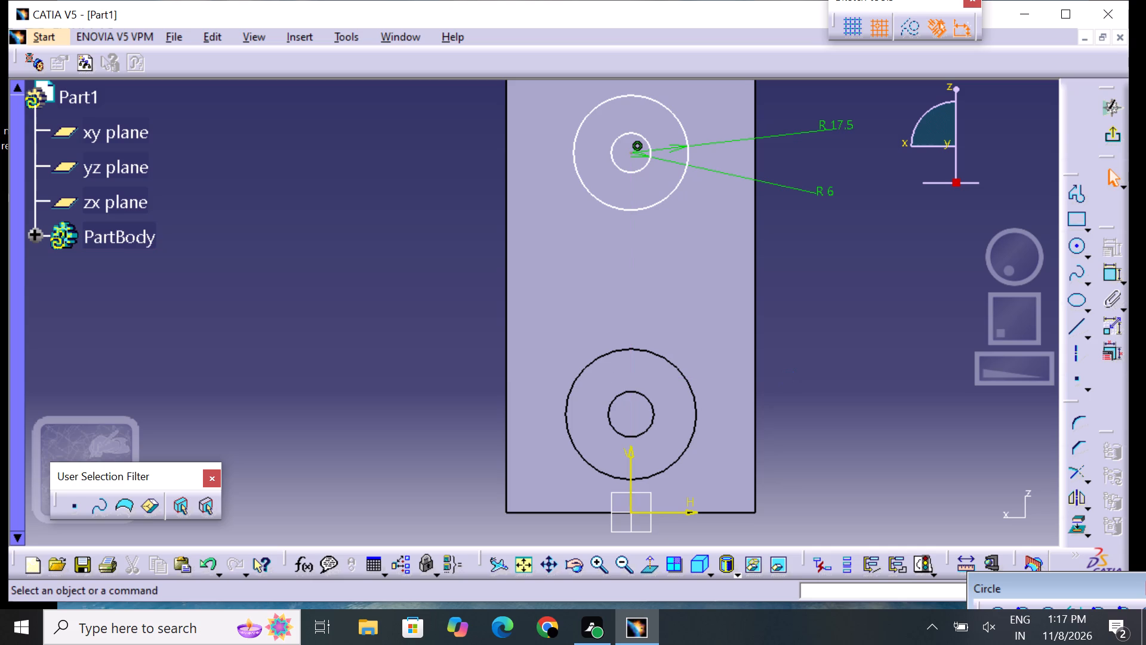
Dimension the distance from the plate's upper edge to the centre of the new concentric circles.
{"action": "middle_click_drag", "start_coordinate": [785, 378], "coordinate": [791, 448]}
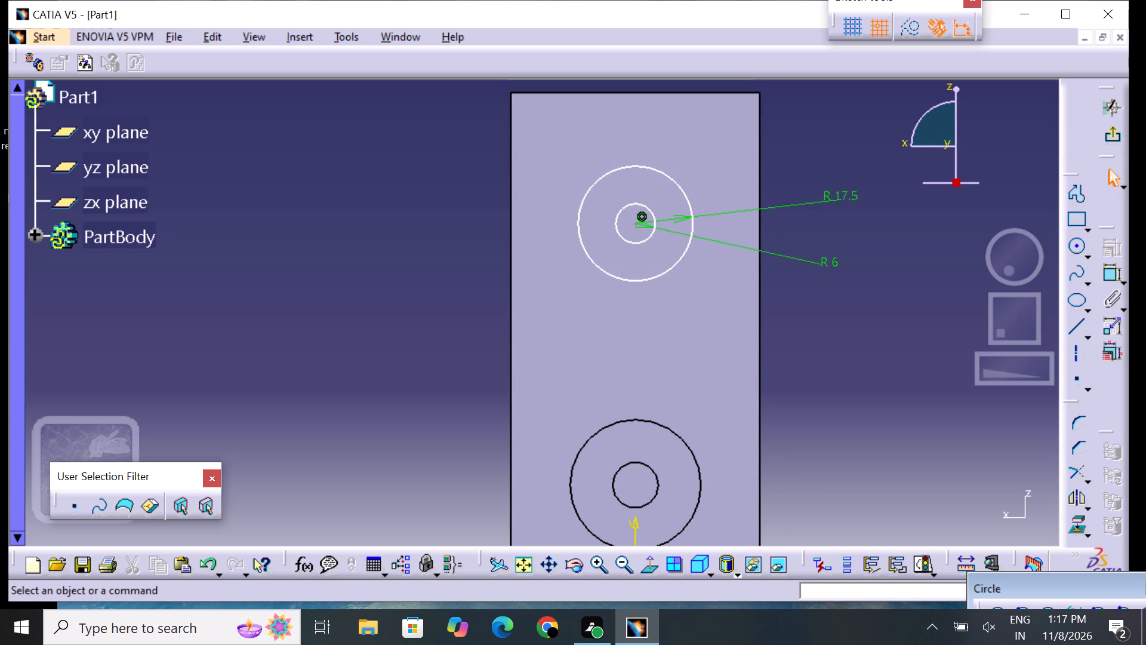
{"action": "left_click", "coordinate": [1099, 266]}
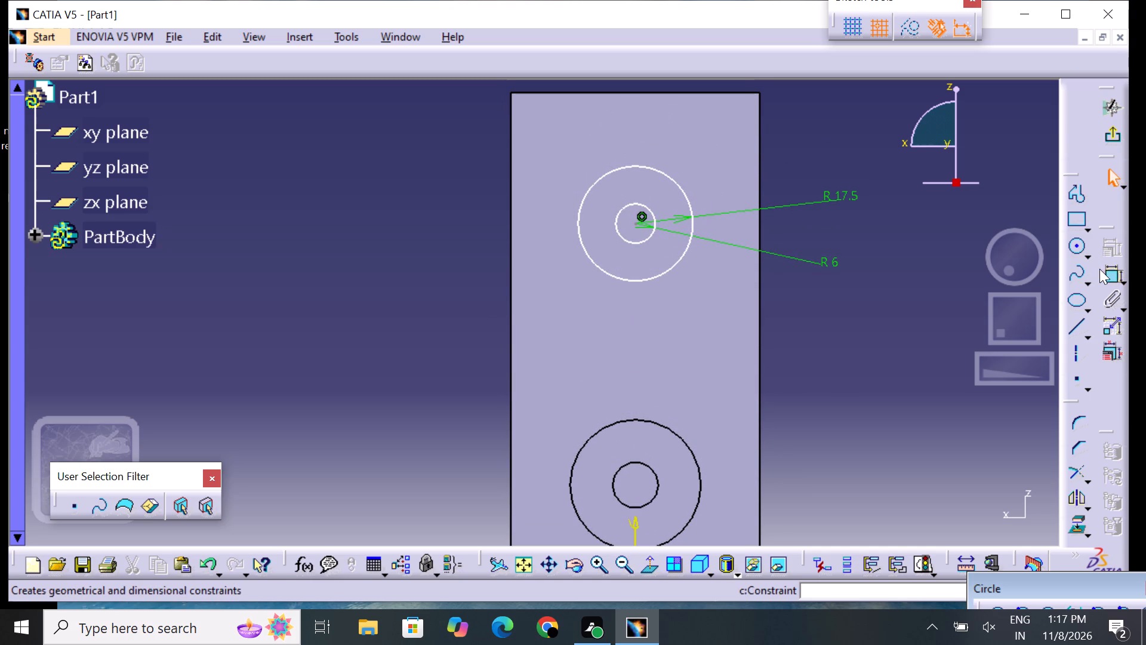
{"action": "left_click", "coordinate": [1100, 271]}
{"action": "left_click", "coordinate": [623, 93]}
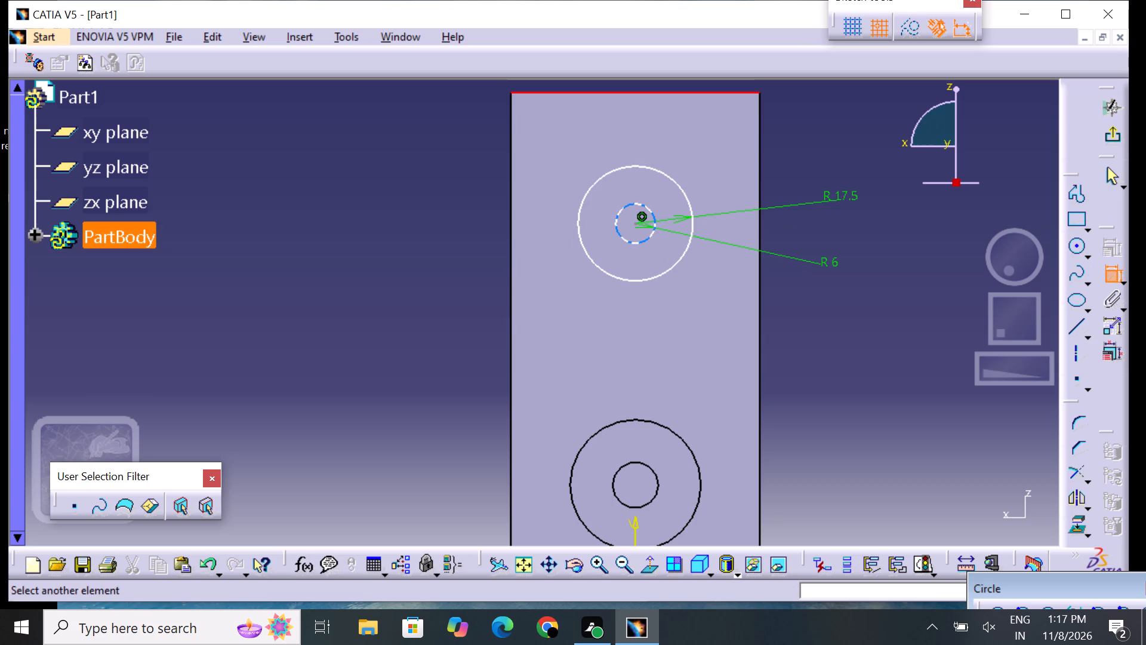
{"action": "left_click", "coordinate": [637, 223]}
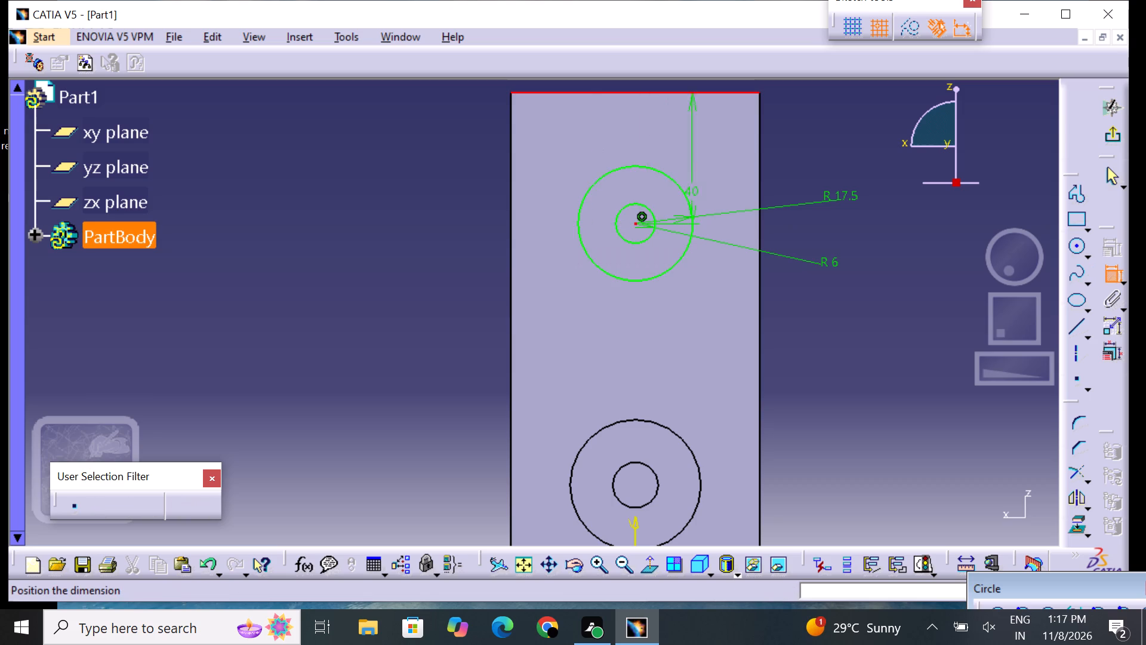
{"action": "left_click", "coordinate": [787, 162]}
{"action": "double_click", "coordinate": [787, 162]}
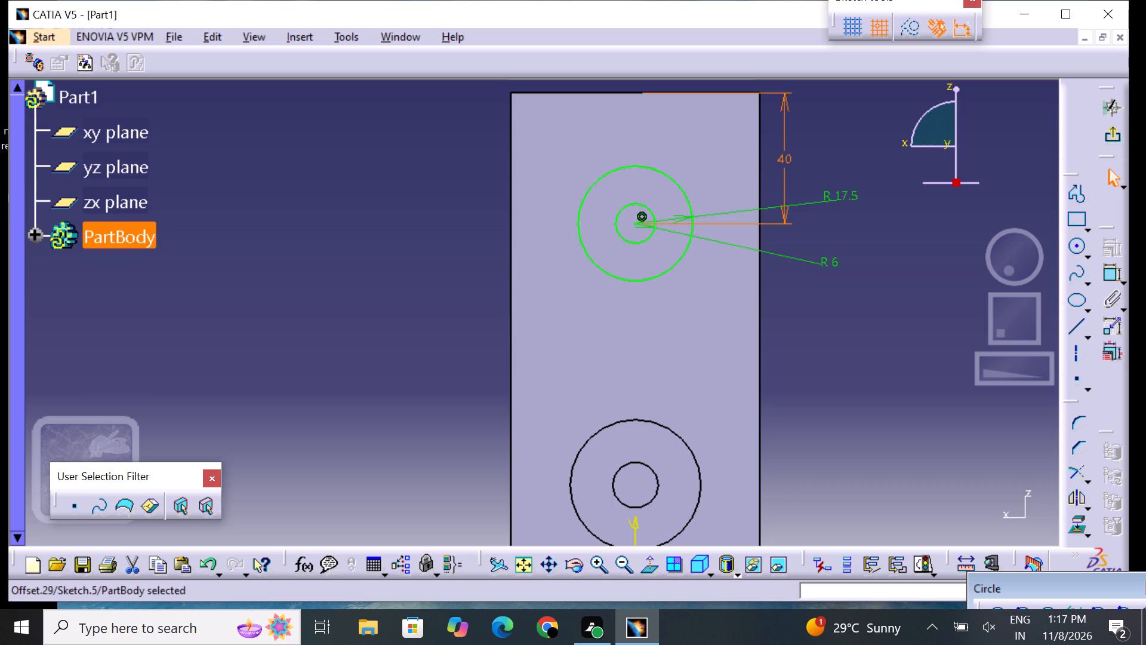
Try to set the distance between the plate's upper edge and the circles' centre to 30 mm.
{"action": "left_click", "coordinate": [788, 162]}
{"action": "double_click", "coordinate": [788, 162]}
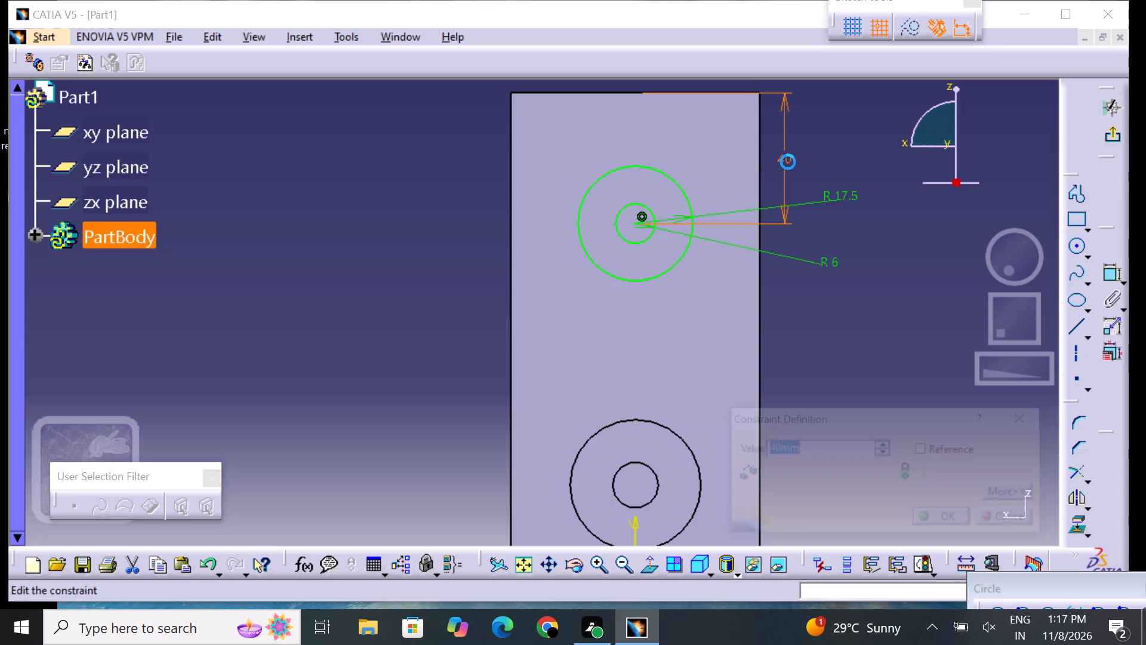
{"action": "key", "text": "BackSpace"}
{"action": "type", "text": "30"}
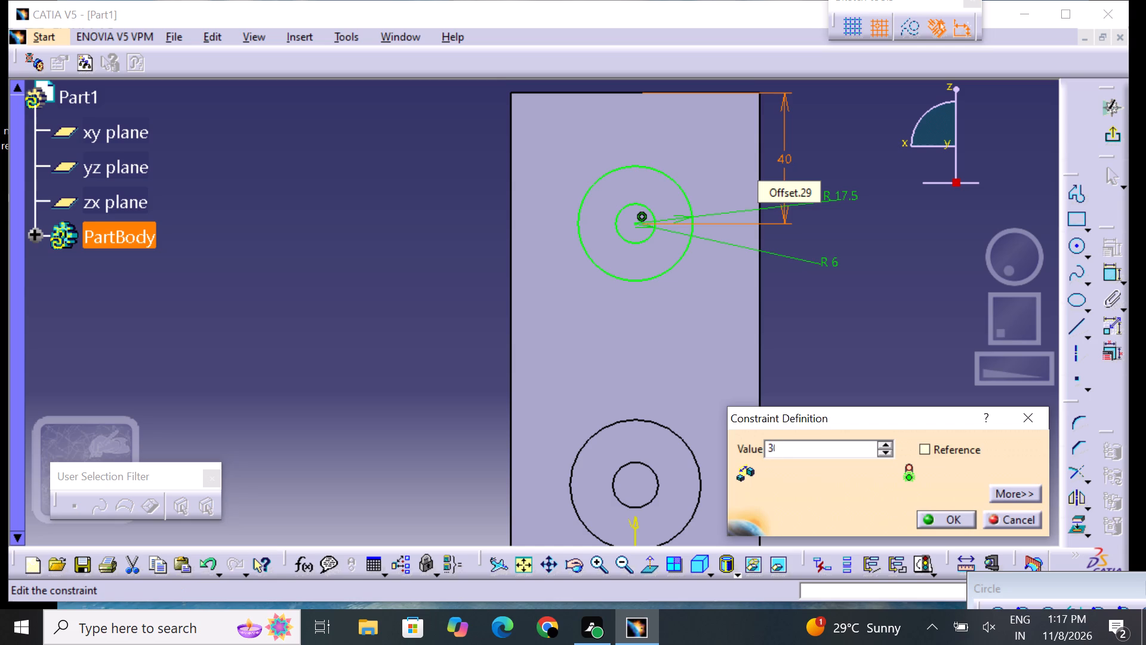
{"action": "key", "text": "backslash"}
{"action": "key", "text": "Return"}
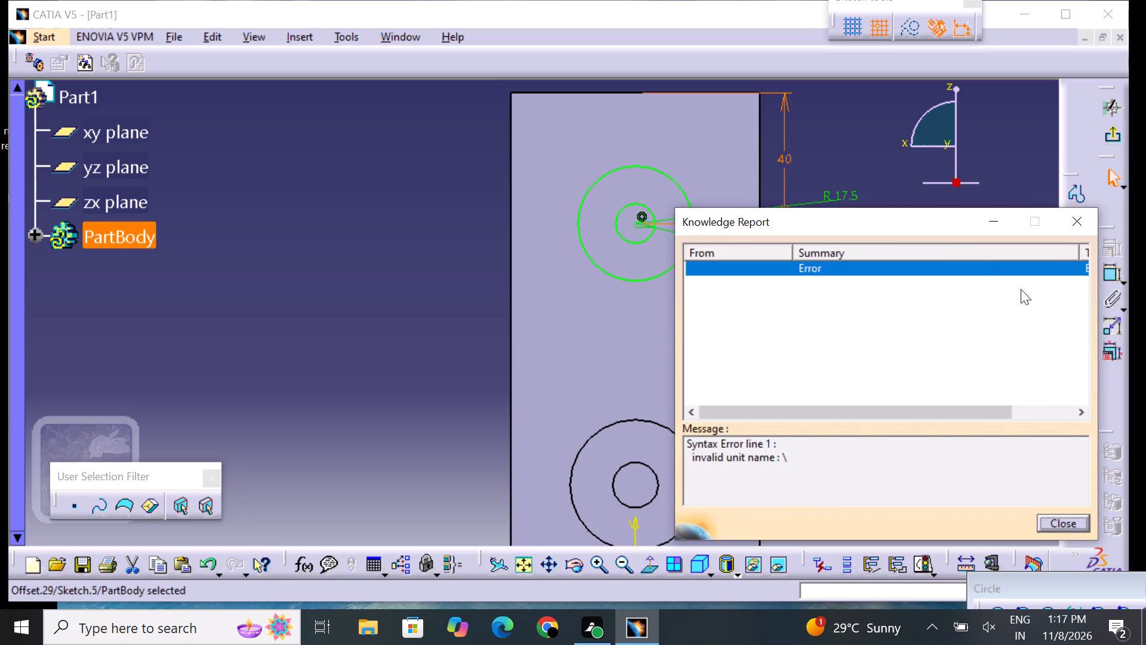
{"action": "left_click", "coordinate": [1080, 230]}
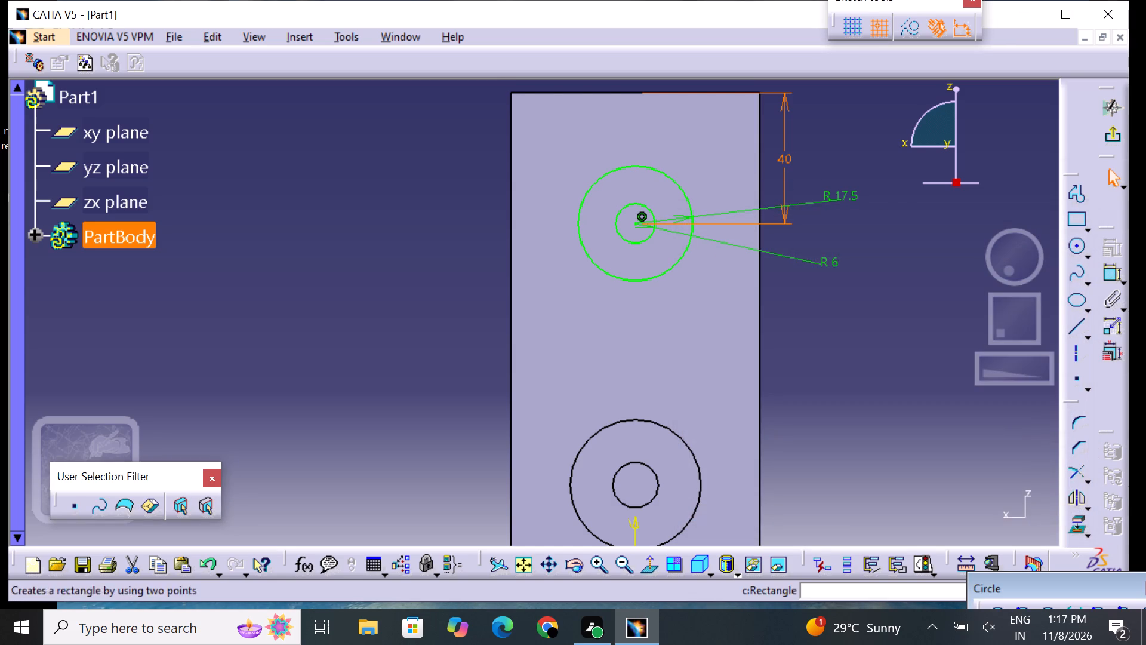
Set the distance between the plate's upper edge and the new circles' centre to 30 mm.
{"action": "double_click", "coordinate": [787, 167]}
{"action": "key", "text": "BackSpace"}
{"action": "key", "text": "2"}
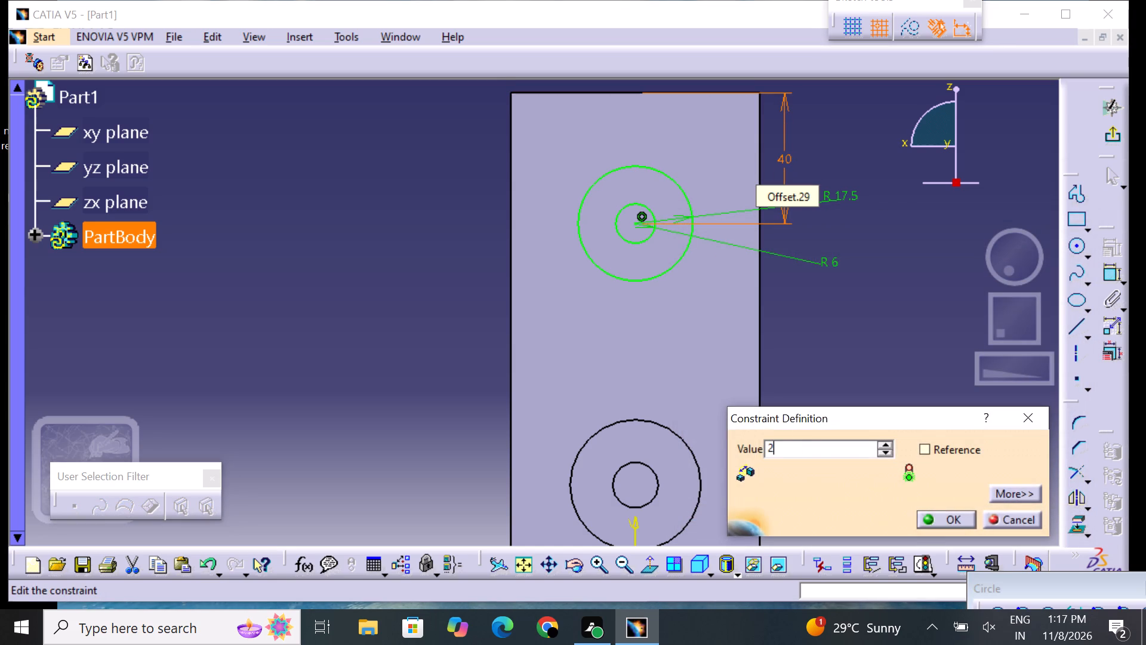
{"action": "key", "text": "BackSpace"}
{"action": "key", "text": "3"}
{"action": "key", "text": "0"}
{"action": "key", "text": "Return"}
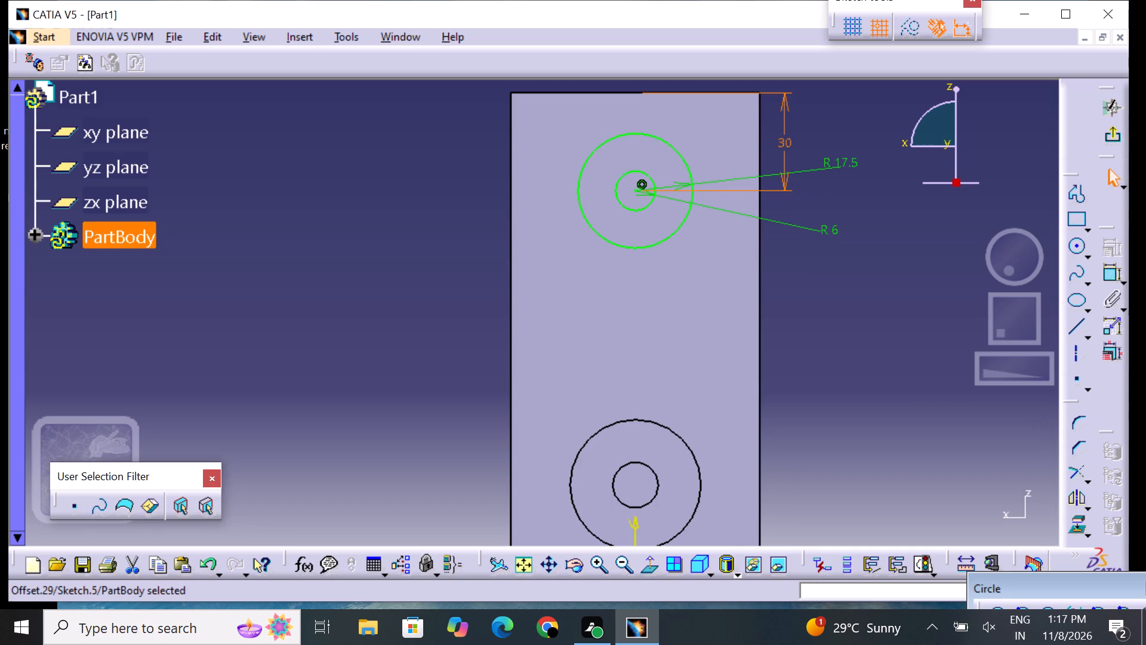
{"action": "left_click", "coordinate": [798, 302]}
Exit the sketch and extrude the concentric 17.5 mm and 6 mm radius circles as a 90 mm Pad.
{"action": "middle_click", "coordinate": [910, 302]}
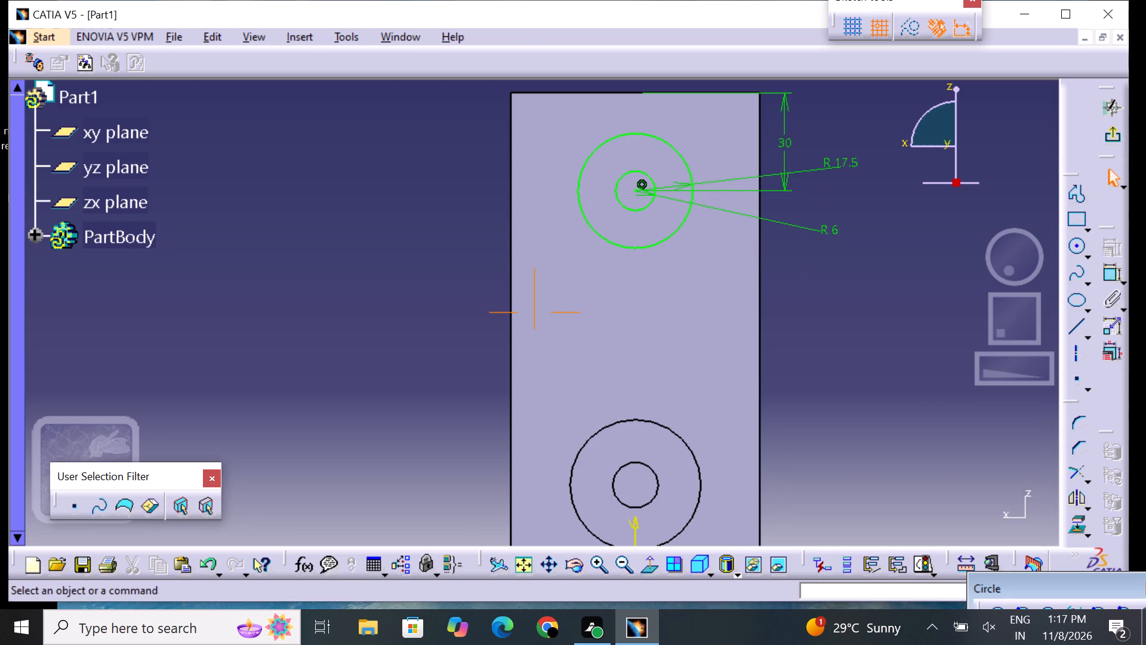
{"action": "left_click", "coordinate": [849, 297]}
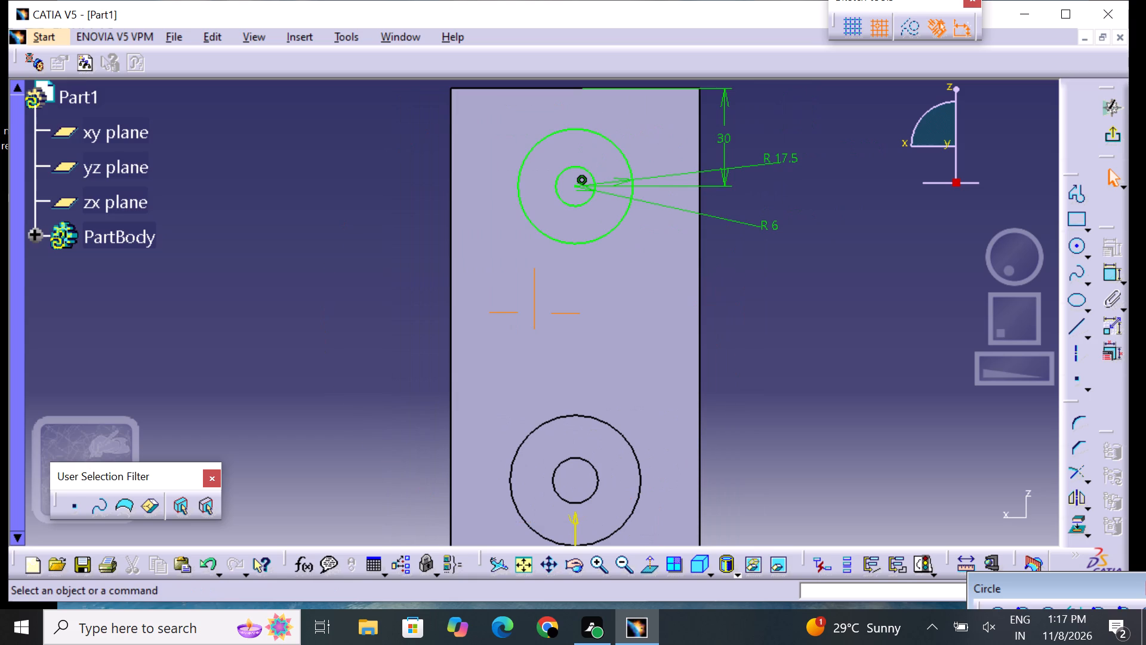
{"action": "scroll", "coordinate": [850, 297], "scroll_direction": "up", "scroll_amount": 1}
{"action": "middle_click", "coordinate": [851, 297]}
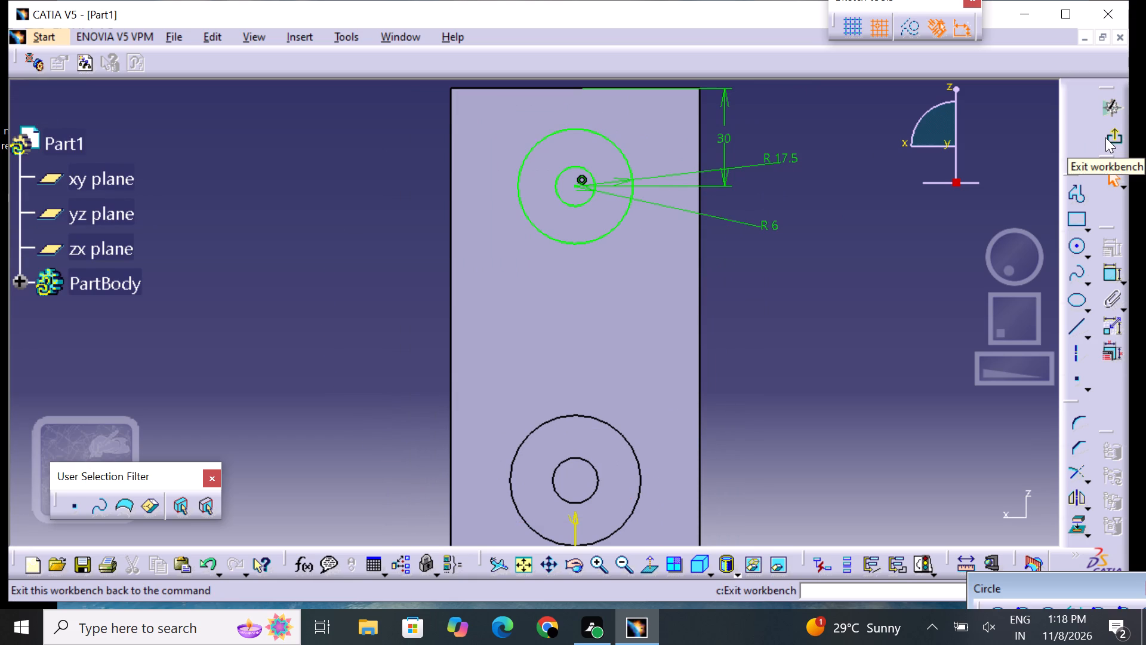
{"action": "left_click", "coordinate": [1119, 136]}
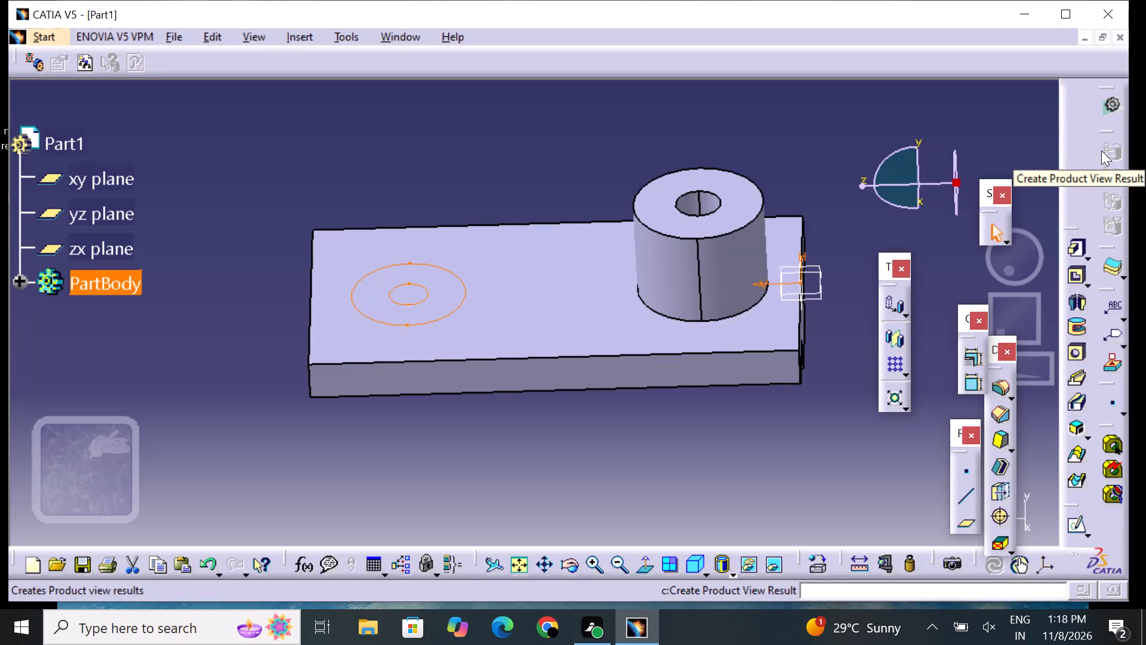
{"action": "left_click", "coordinate": [1074, 243]}
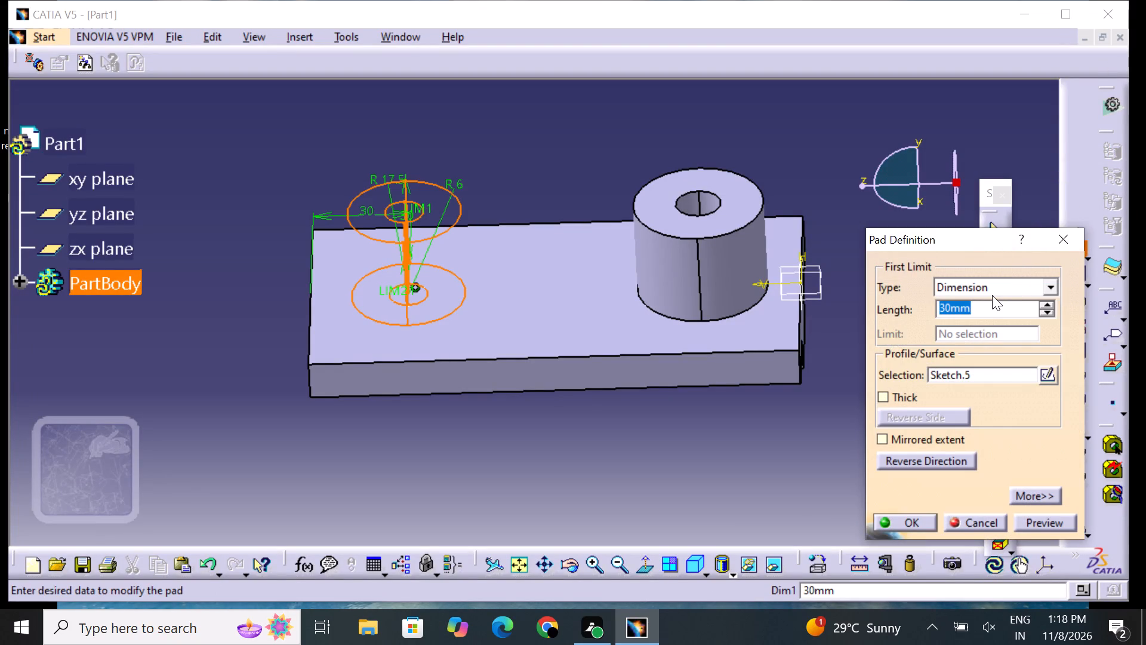
{"action": "key", "text": "BackSpace"}
{"action": "type", "text": "90"}
{"action": "key", "text": "Return"}
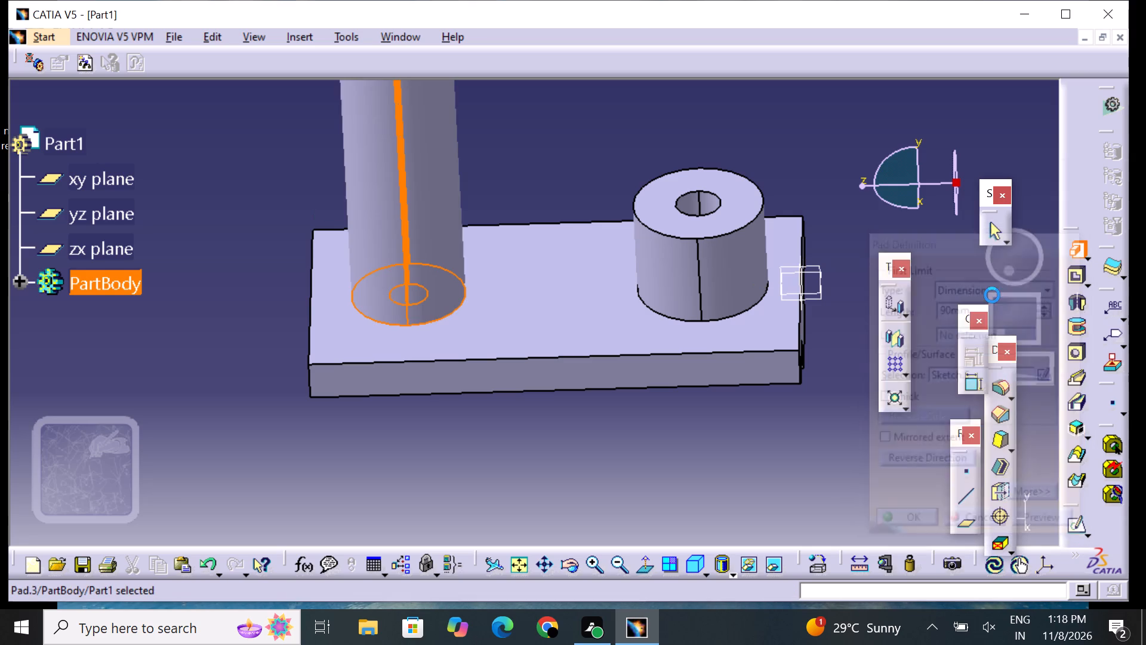
{"action": "left_click", "coordinate": [685, 432]}
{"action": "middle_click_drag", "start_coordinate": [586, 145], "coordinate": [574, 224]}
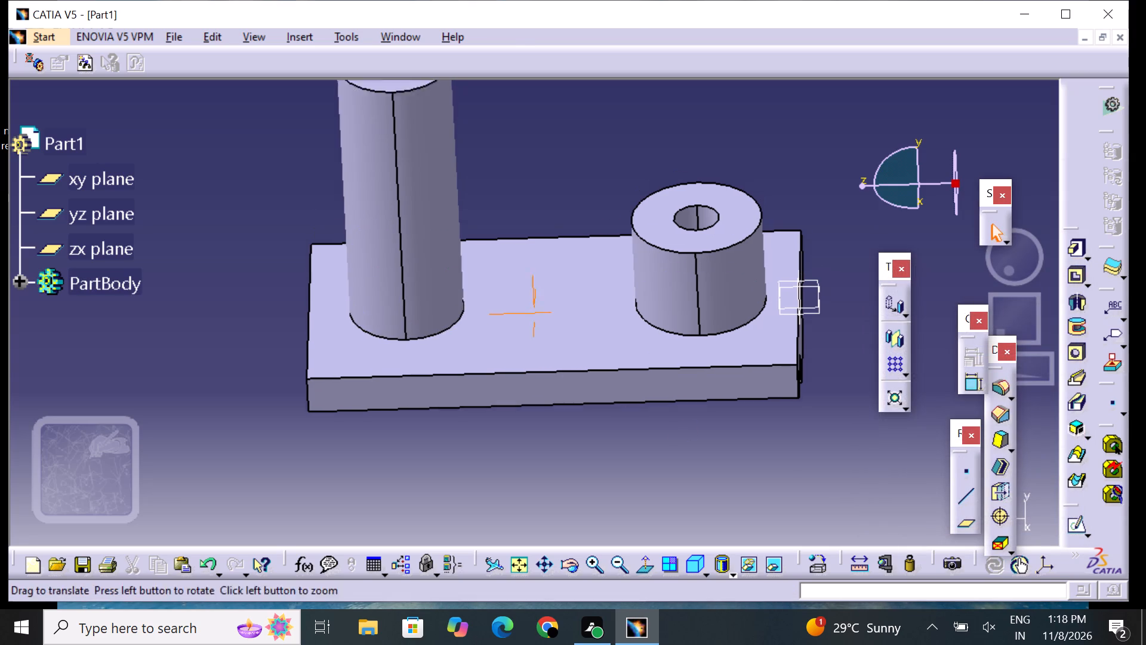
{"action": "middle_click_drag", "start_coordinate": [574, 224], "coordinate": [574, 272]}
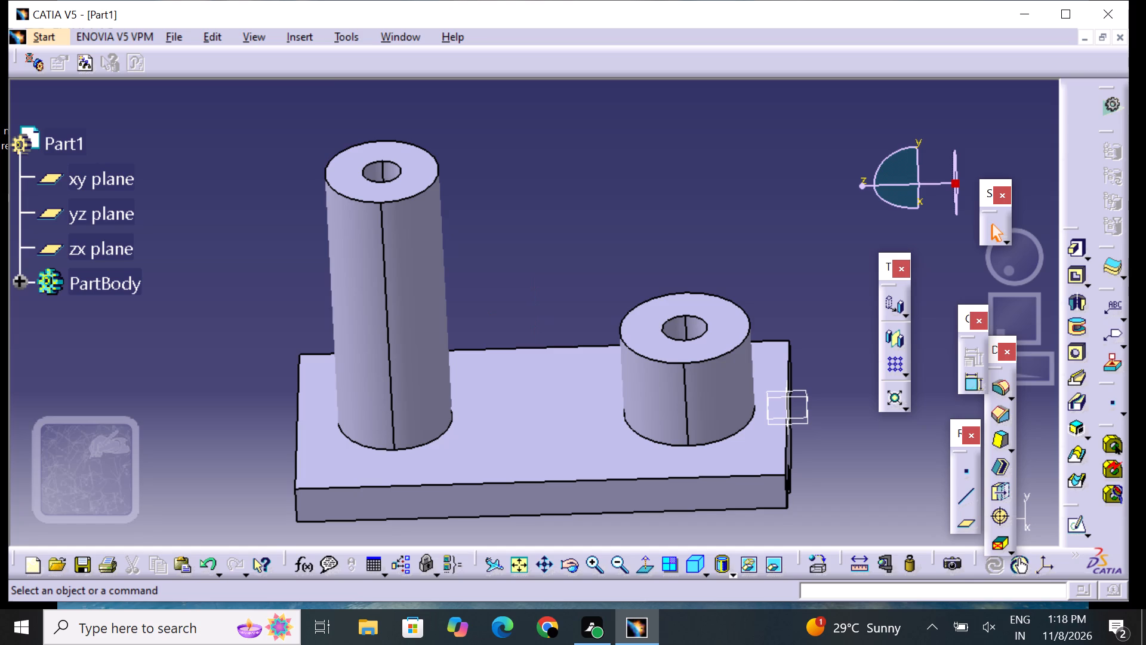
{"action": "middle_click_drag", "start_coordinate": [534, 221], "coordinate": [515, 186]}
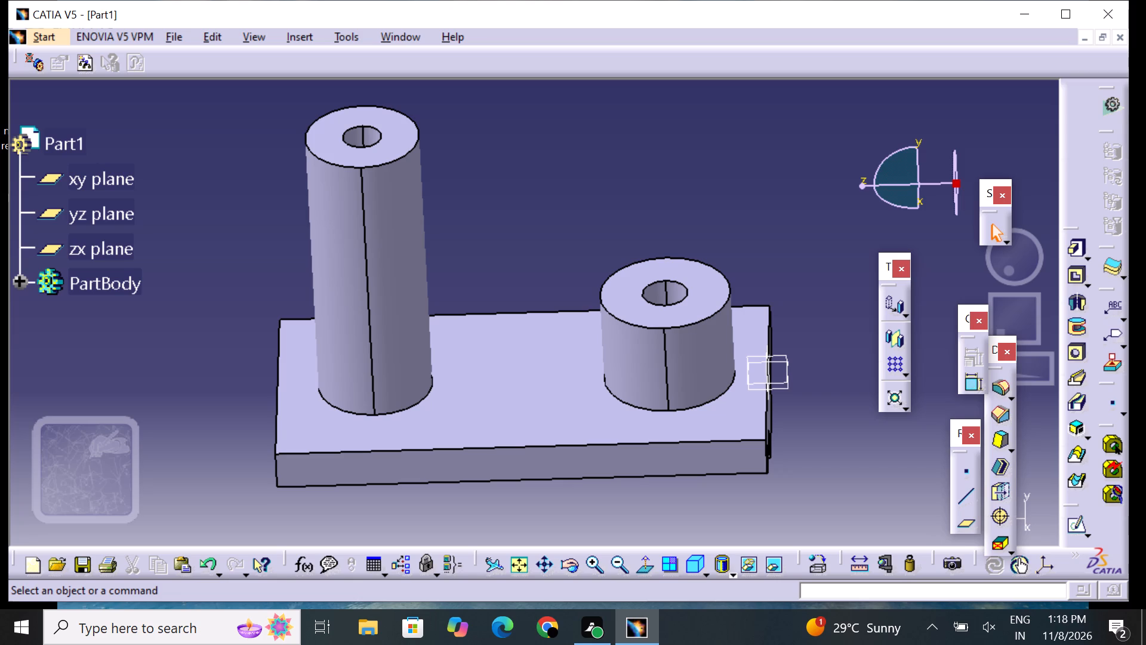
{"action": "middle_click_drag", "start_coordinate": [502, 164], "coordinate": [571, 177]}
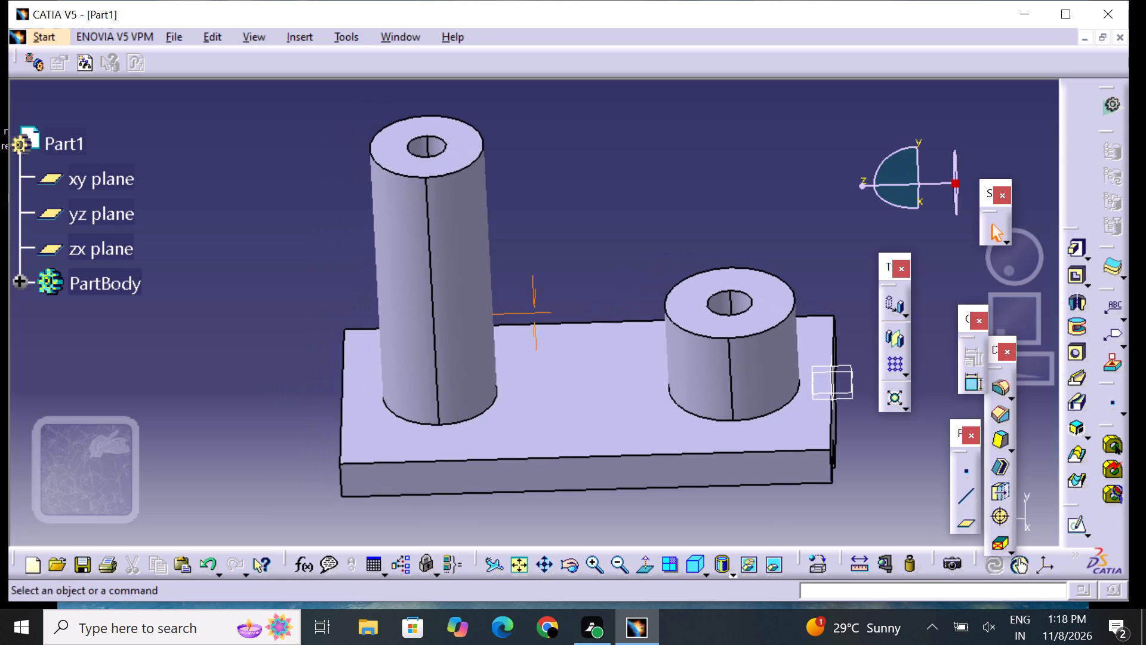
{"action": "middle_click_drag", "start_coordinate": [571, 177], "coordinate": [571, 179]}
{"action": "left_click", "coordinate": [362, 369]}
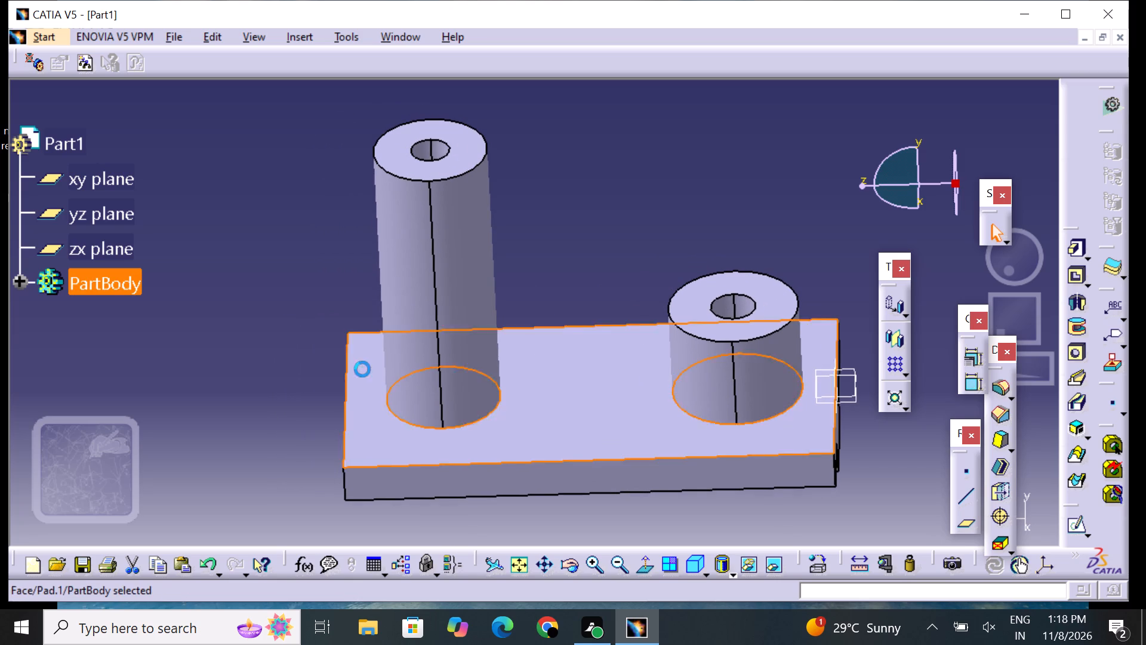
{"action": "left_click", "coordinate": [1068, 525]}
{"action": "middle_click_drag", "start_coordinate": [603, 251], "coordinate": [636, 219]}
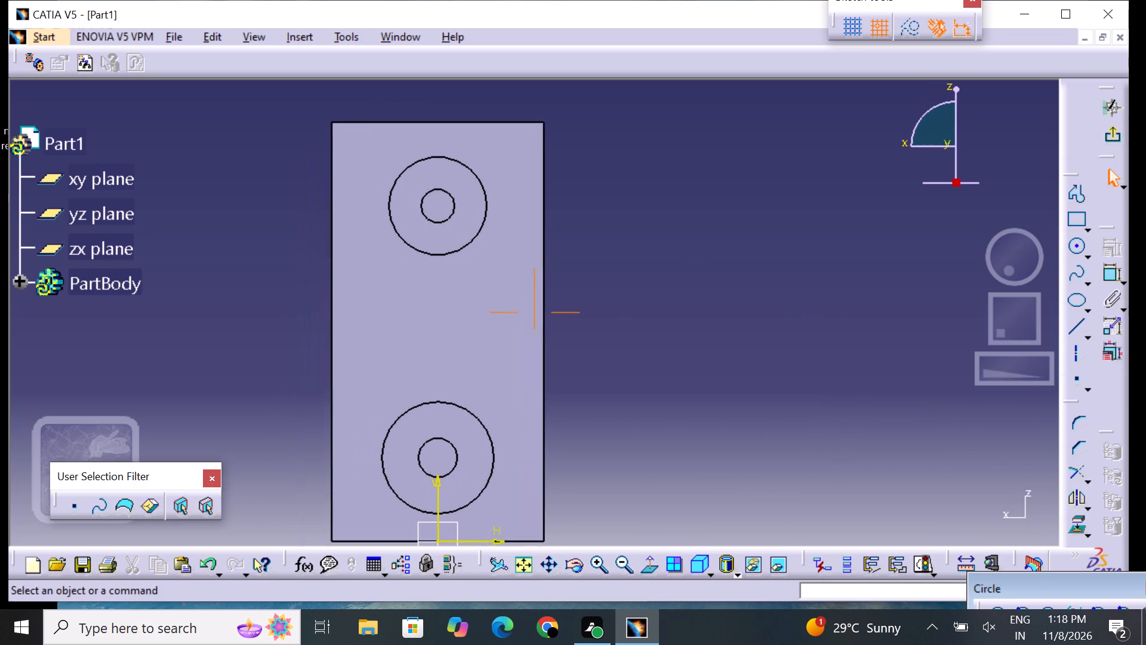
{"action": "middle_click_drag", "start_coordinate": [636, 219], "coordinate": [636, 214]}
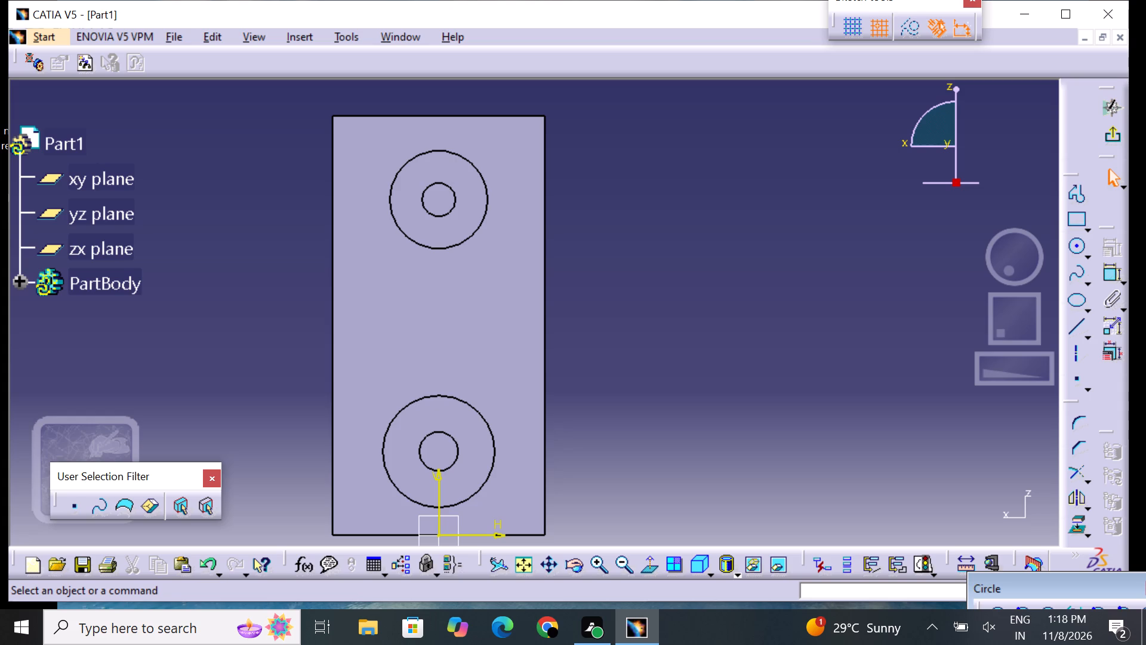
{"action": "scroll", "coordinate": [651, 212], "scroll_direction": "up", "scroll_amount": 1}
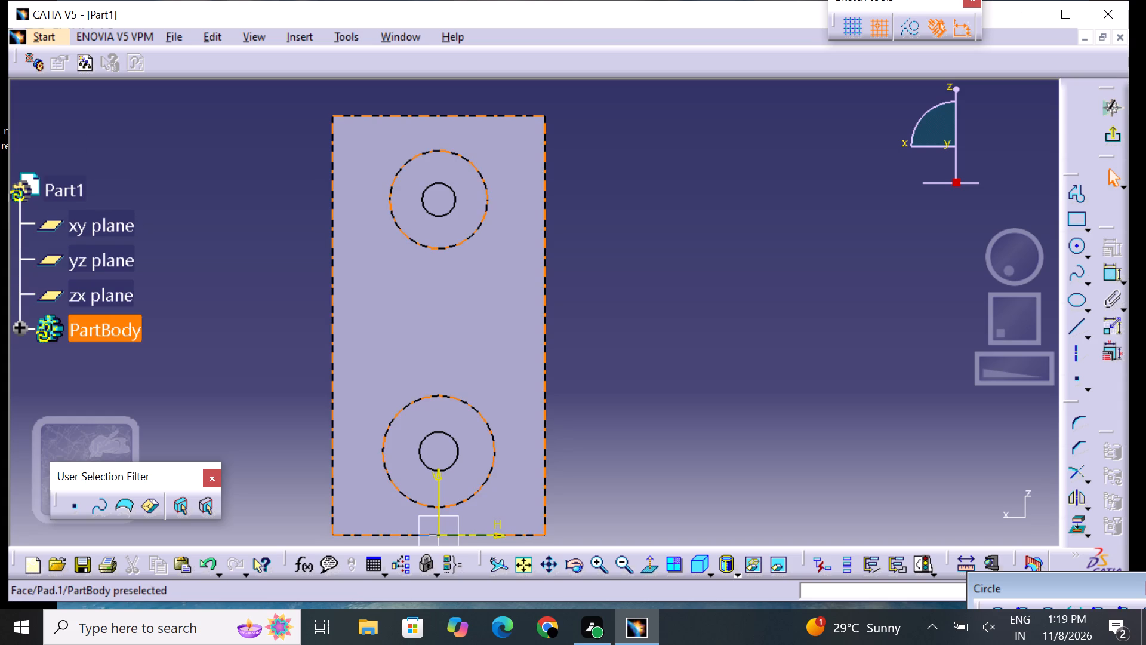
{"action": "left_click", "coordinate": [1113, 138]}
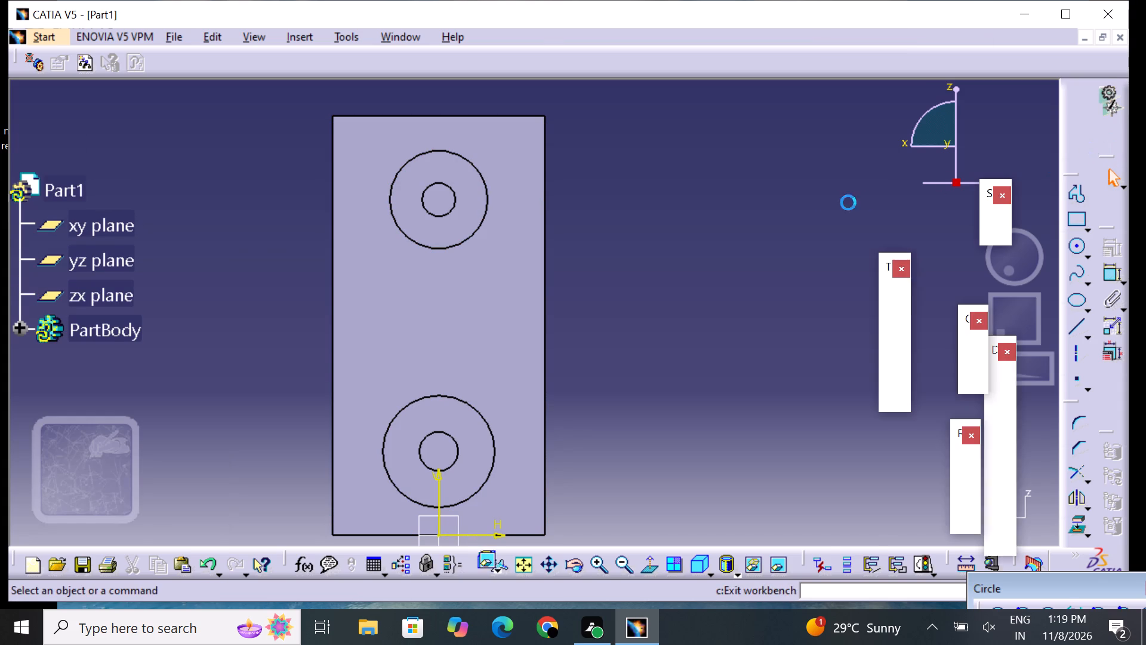
Examine the plate with its two hollow bosses from several angles.
{"action": "middle_click_drag", "start_coordinate": [741, 205], "coordinate": [744, 198]}
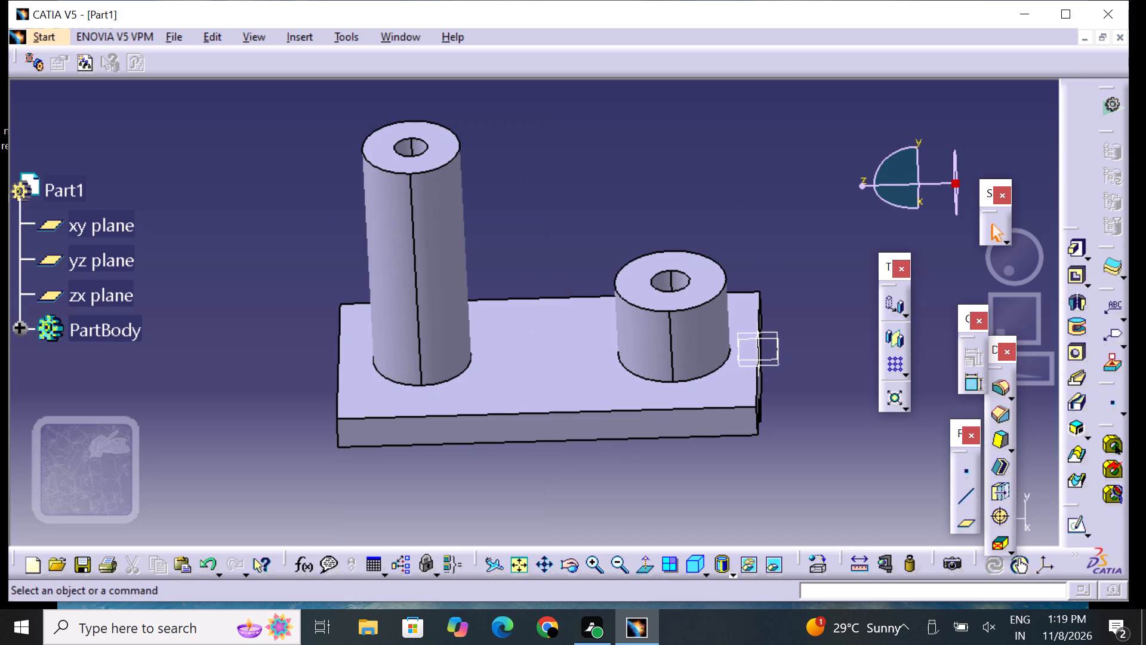
{"action": "middle_click_drag", "start_coordinate": [756, 179], "coordinate": [738, 212]}
{"action": "middle_click_drag", "start_coordinate": [738, 211], "coordinate": [729, 249]}
{"action": "right_click_drag", "start_coordinate": [738, 211], "coordinate": [729, 249]}
{"action": "middle_click_drag", "start_coordinate": [748, 229], "coordinate": [757, 219]}
{"action": "middle_click_drag", "start_coordinate": [634, 219], "coordinate": [659, 208]}
{"action": "right_click_drag", "start_coordinate": [634, 219], "coordinate": [659, 208]}
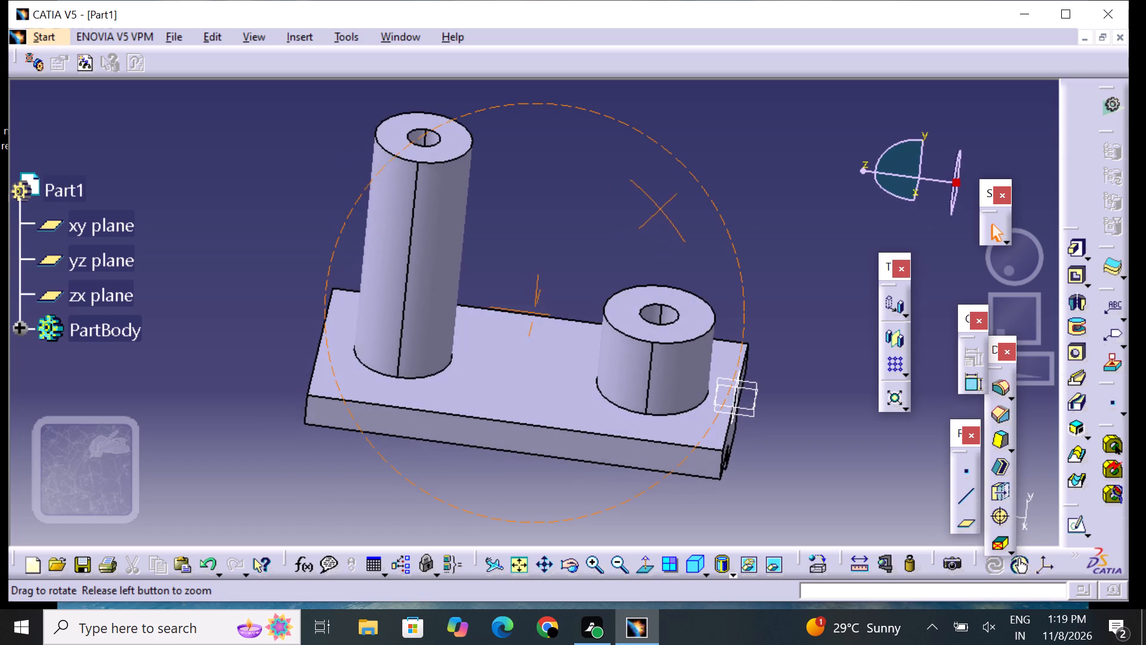
{"action": "right_click_drag", "start_coordinate": [659, 208], "coordinate": [659, 207]}
{"action": "middle_click_drag", "start_coordinate": [659, 208], "coordinate": [659, 207]}
{"action": "middle_click_drag", "start_coordinate": [310, 219], "coordinate": [335, 248]}
{"action": "scroll", "coordinate": [310, 219], "scroll_direction": "up", "scroll_amount": 1}
{"action": "right_click_drag", "start_coordinate": [310, 219], "coordinate": [335, 248]}
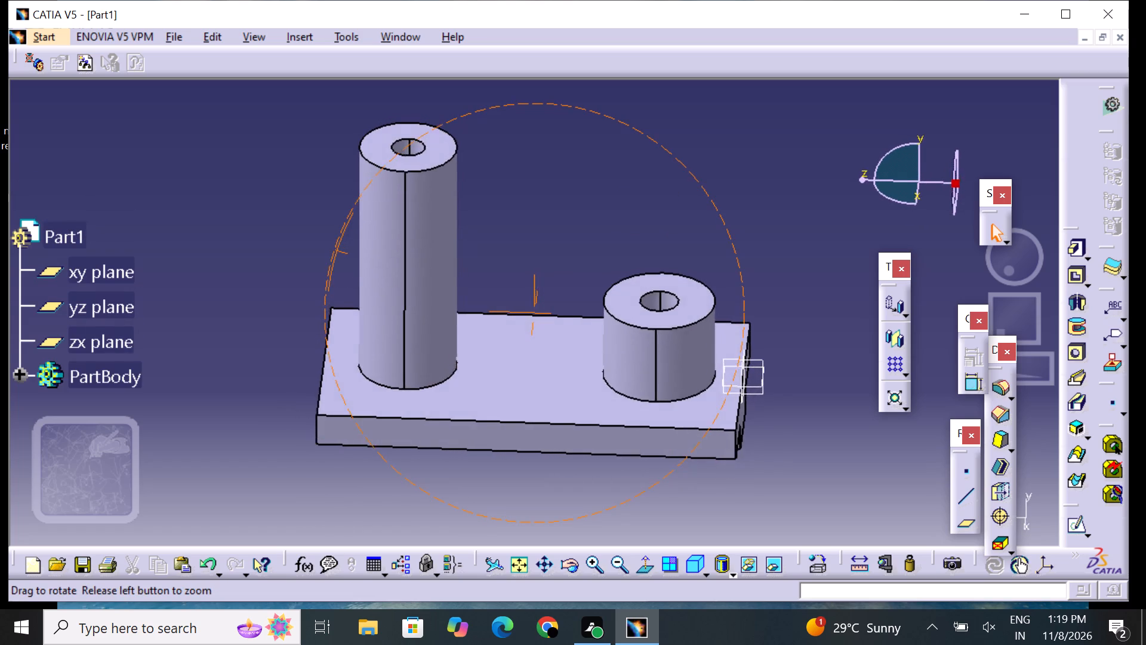
{"action": "right_click_drag", "start_coordinate": [335, 248], "coordinate": [334, 231]}
{"action": "middle_click_drag", "start_coordinate": [335, 248], "coordinate": [334, 229]}
{"action": "scroll", "coordinate": [274, 211], "scroll_direction": "down", "scroll_amount": 1}
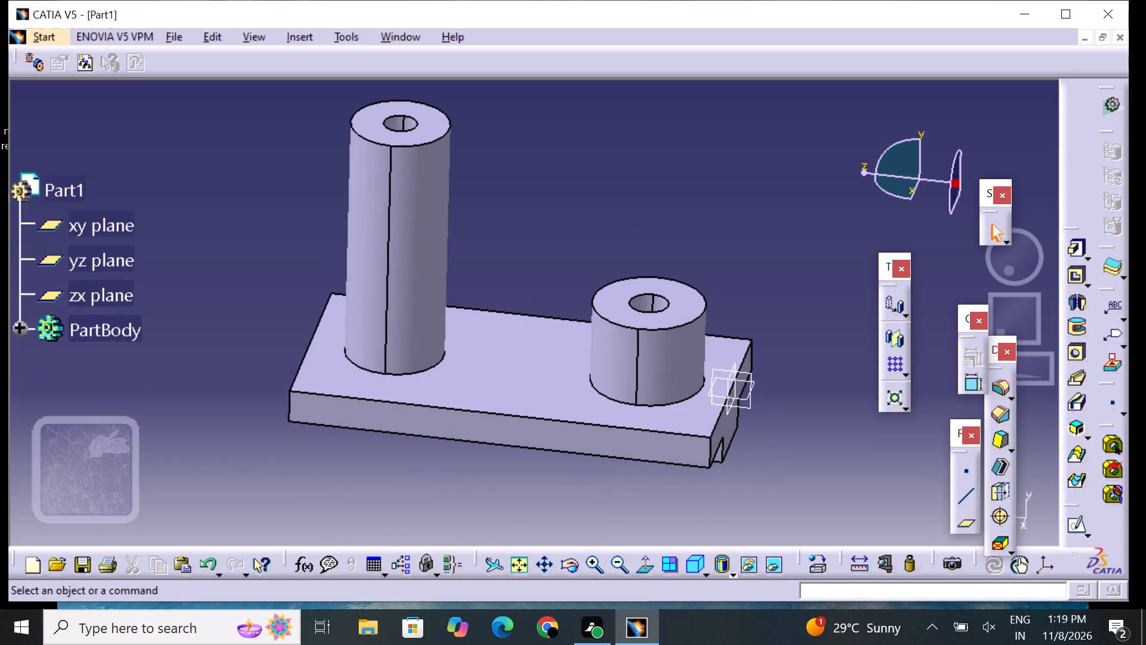
{"action": "scroll", "coordinate": [269, 211], "scroll_direction": "down", "scroll_amount": 1}
{"action": "middle_click_drag", "start_coordinate": [547, 182], "coordinate": [569, 183]}
{"action": "right_click_drag", "start_coordinate": [549, 182], "coordinate": [569, 183]}
{"action": "middle_click_drag", "start_coordinate": [755, 281], "coordinate": [768, 277]}
{"action": "right_click_drag", "start_coordinate": [755, 281], "coordinate": [768, 277]}
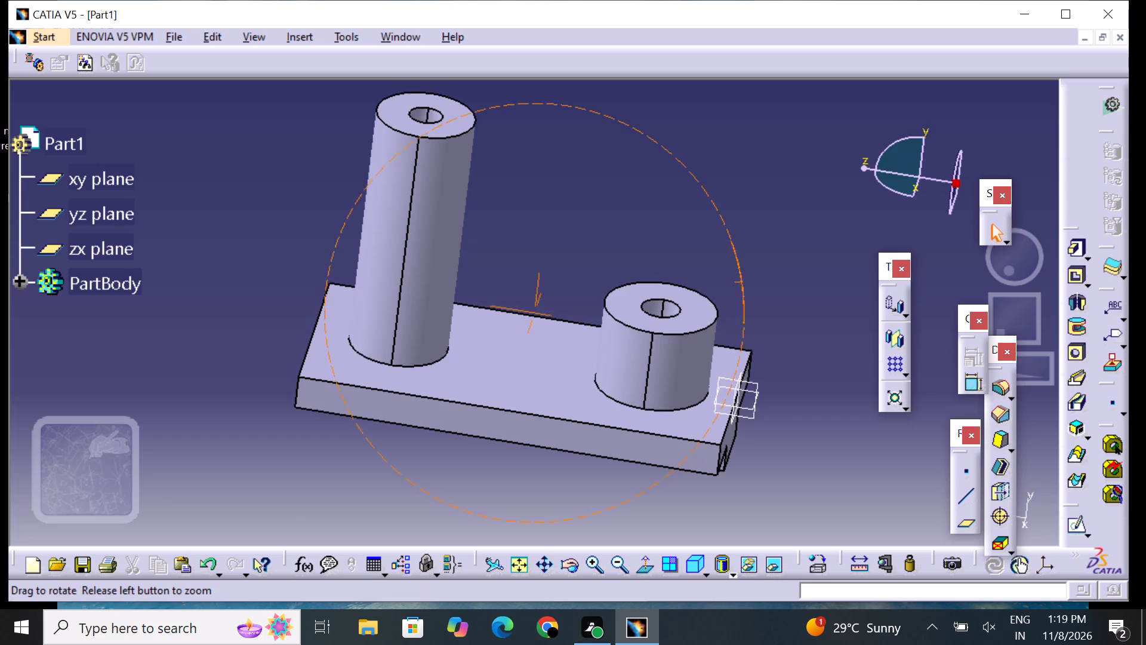
{"action": "middle_click_drag", "start_coordinate": [768, 277], "coordinate": [785, 232]}
{"action": "right_click_drag", "start_coordinate": [768, 277], "coordinate": [785, 232]}
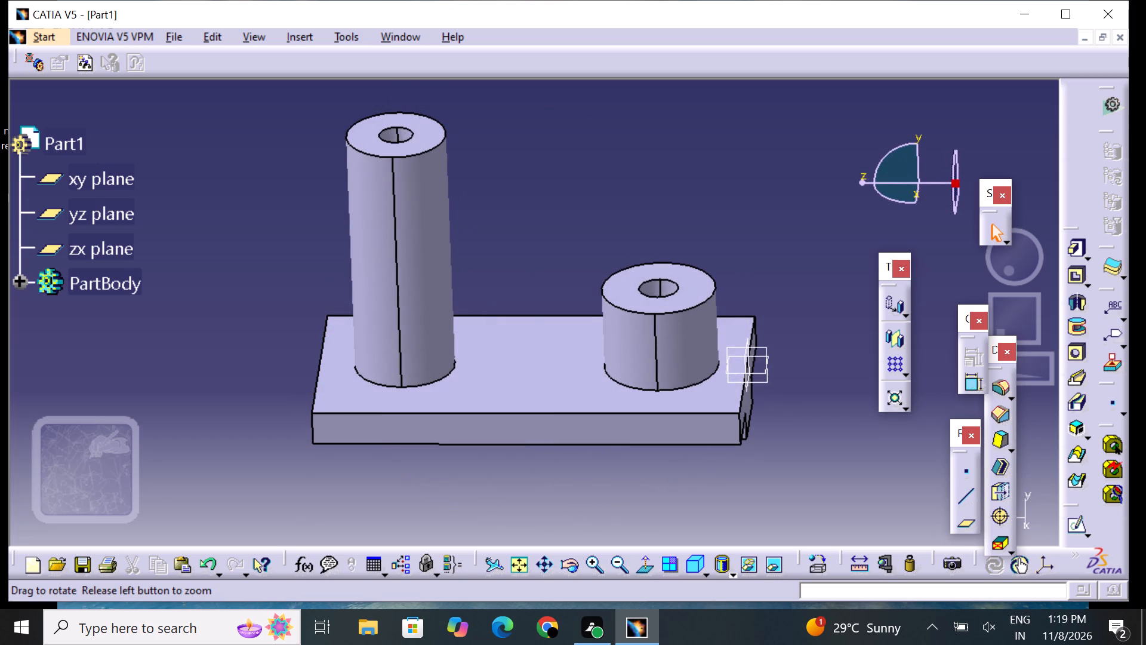
{"action": "middle_click_drag", "start_coordinate": [574, 199], "coordinate": [572, 217]}
{"action": "right_click_drag", "start_coordinate": [574, 199], "coordinate": [572, 217]}
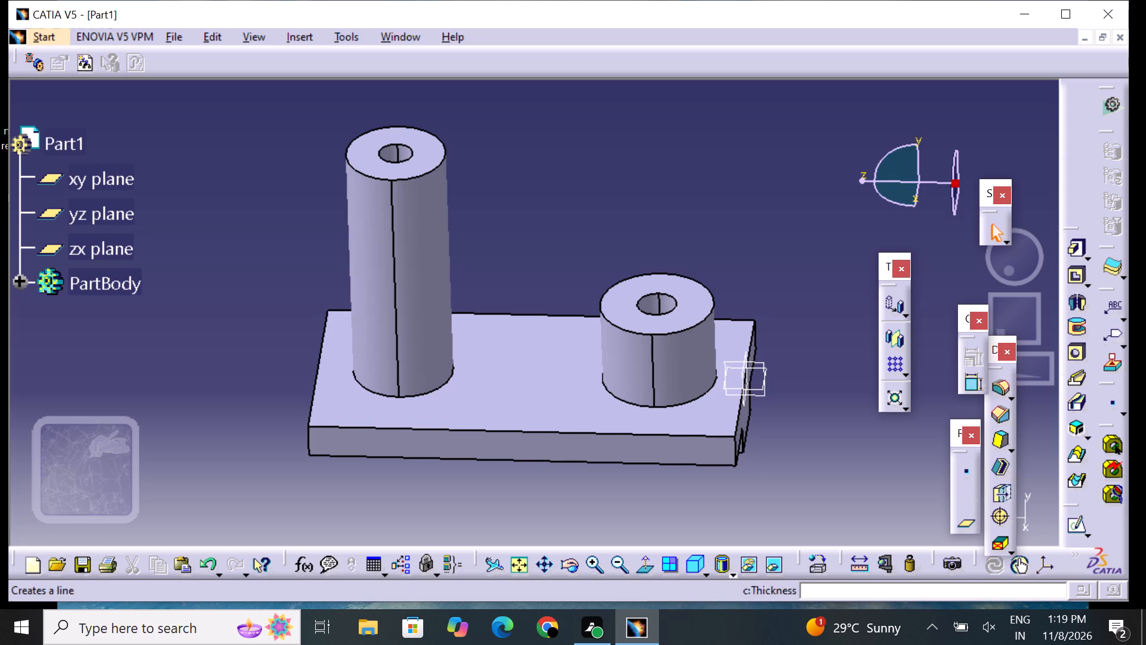
Open a new sketch on the plate face that carries the two bosses.
{"action": "left_click", "coordinate": [549, 390]}
{"action": "left_click", "coordinate": [1068, 527]}
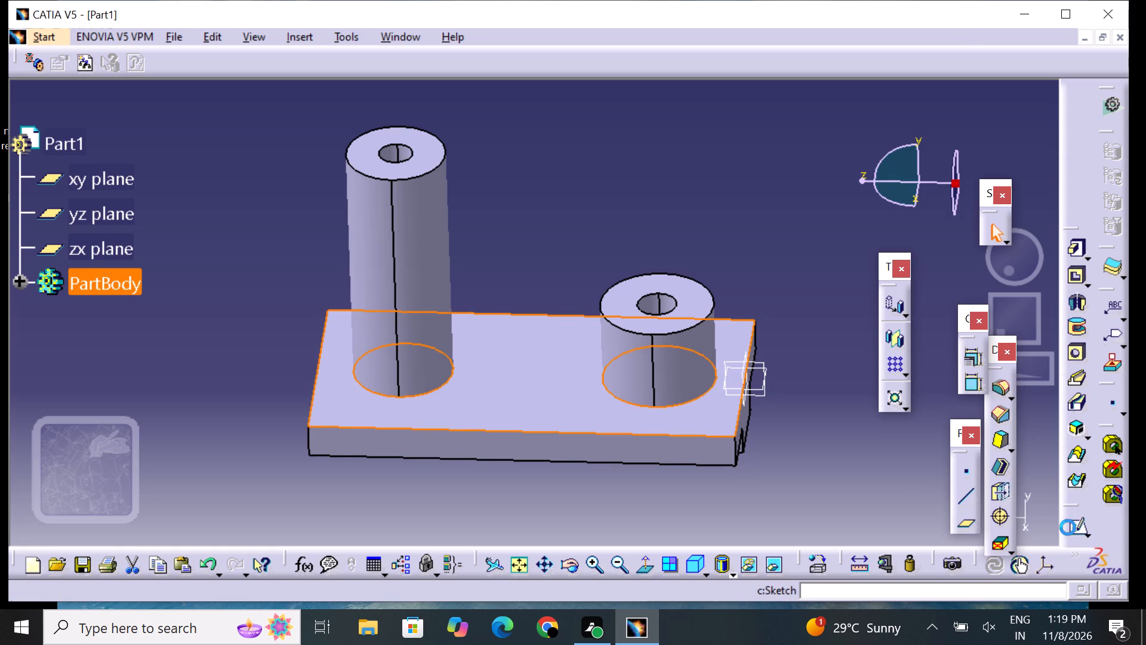
{"action": "middle_click_drag", "start_coordinate": [790, 444], "coordinate": [822, 419]}
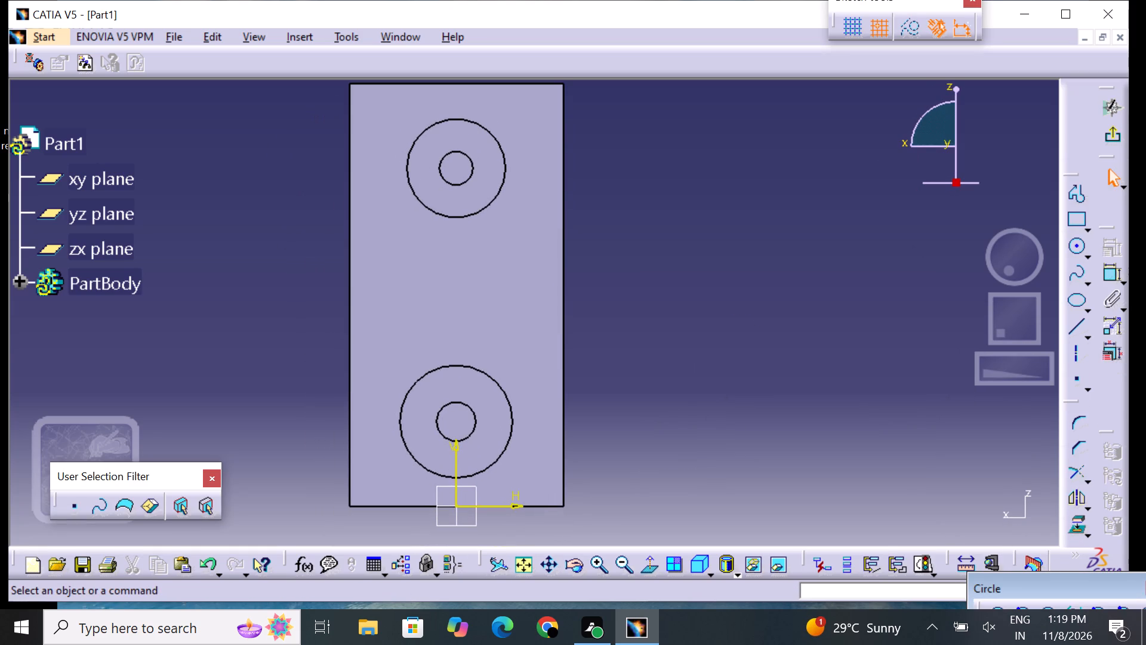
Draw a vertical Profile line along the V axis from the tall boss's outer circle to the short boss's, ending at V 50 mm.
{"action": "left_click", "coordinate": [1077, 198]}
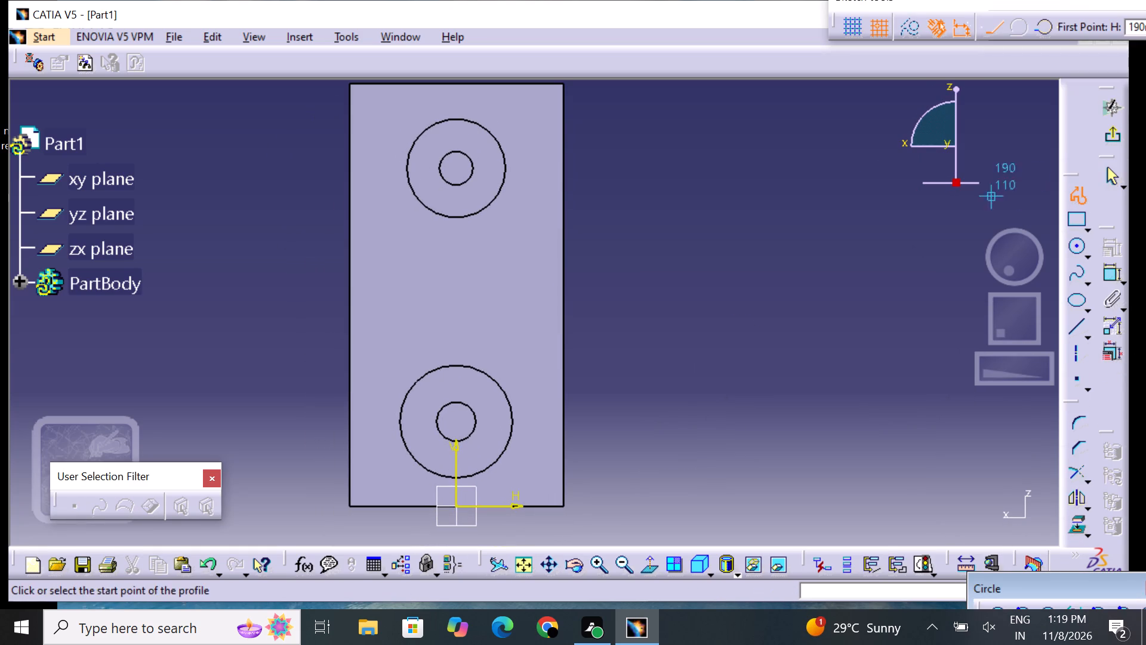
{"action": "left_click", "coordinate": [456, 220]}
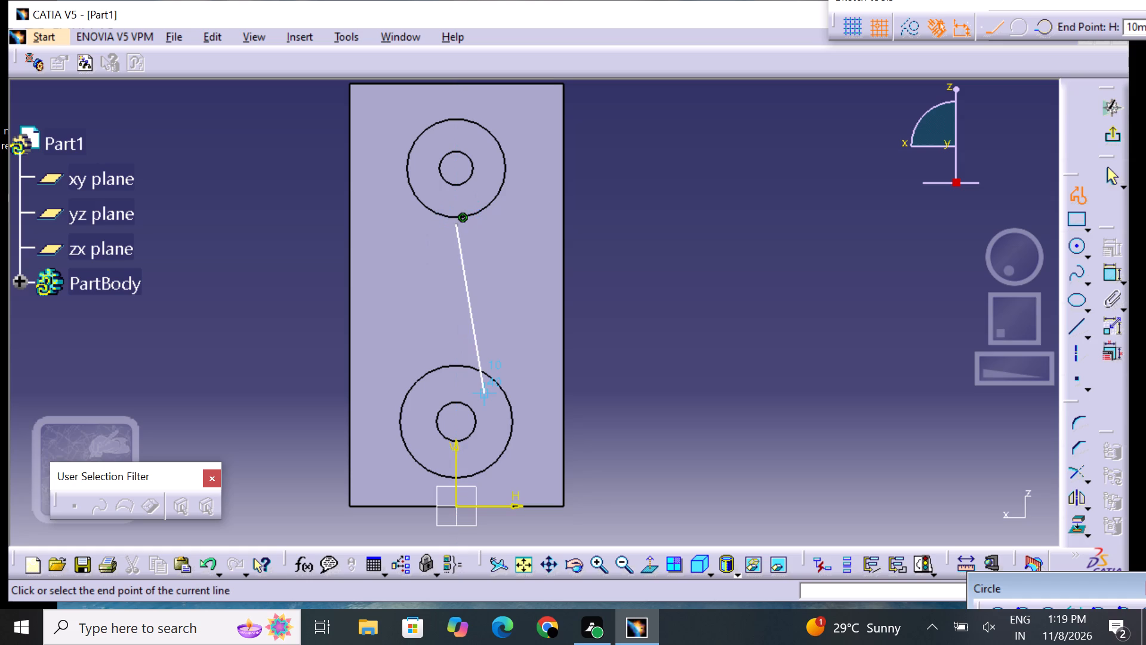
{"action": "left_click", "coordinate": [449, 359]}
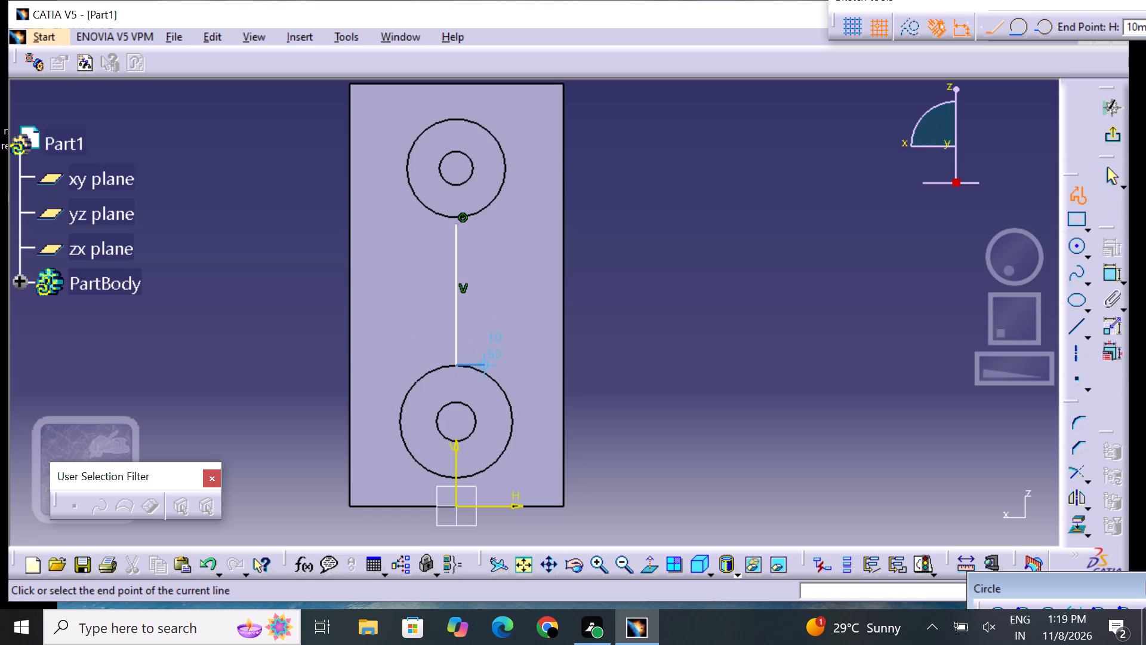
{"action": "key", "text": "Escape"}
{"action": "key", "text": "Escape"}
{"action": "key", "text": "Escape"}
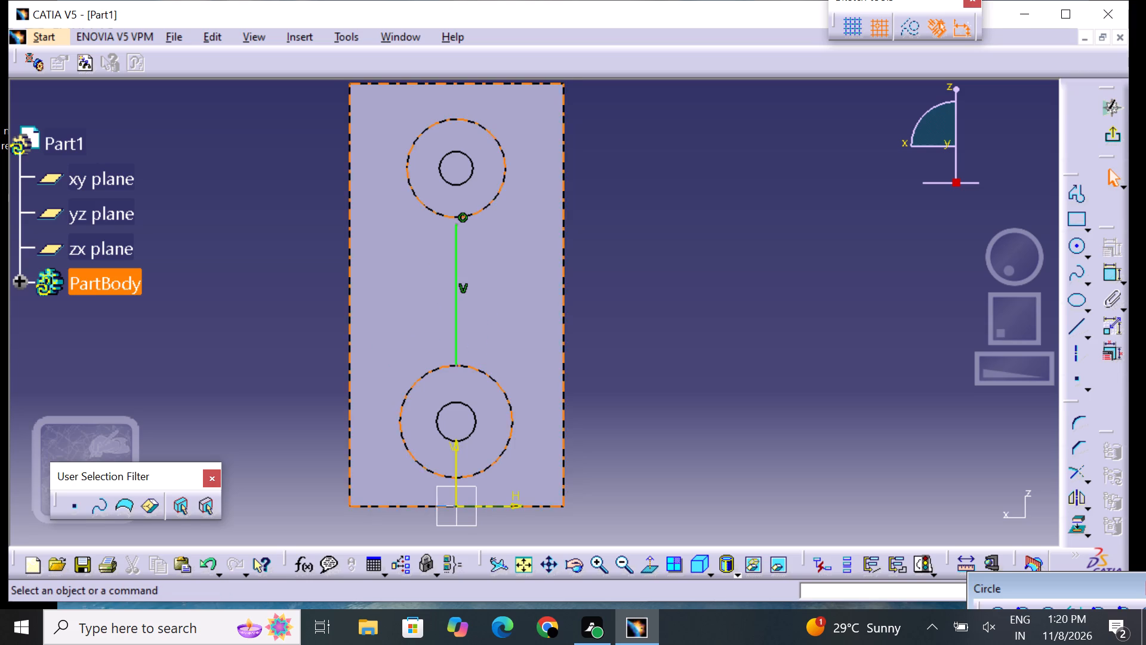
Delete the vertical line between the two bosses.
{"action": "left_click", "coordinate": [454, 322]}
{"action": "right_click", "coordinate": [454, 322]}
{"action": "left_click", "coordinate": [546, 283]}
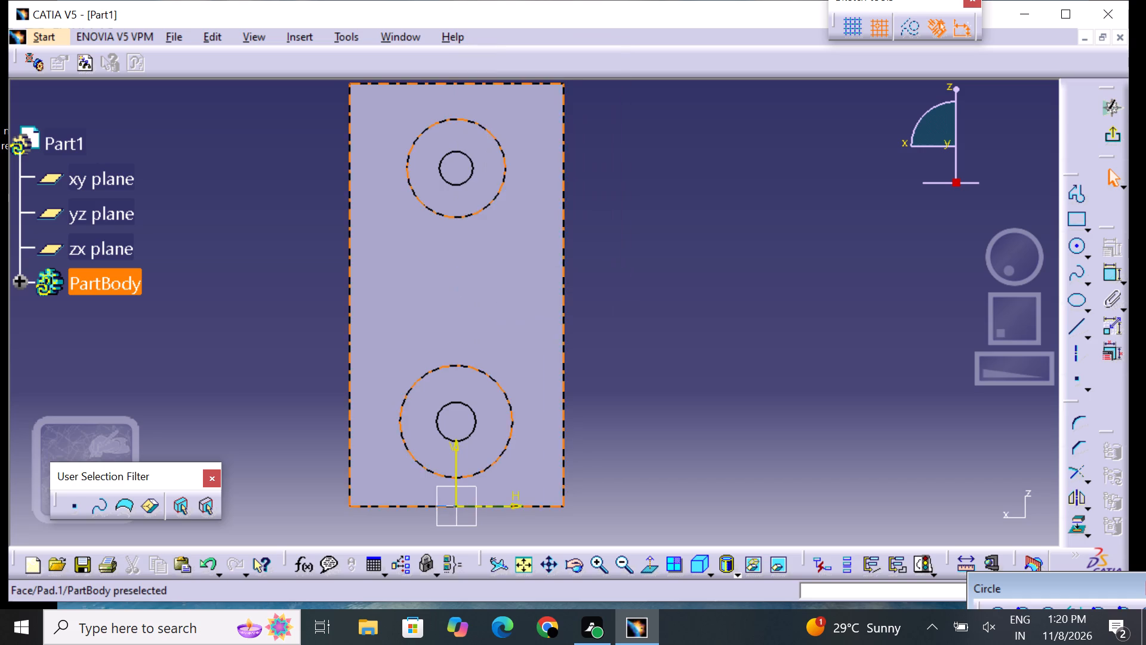
Draw a vertical Axis between the two bosses' outer circles along the V axis, ending at H 0, V 50 mm.
{"action": "left_click", "coordinate": [1073, 358]}
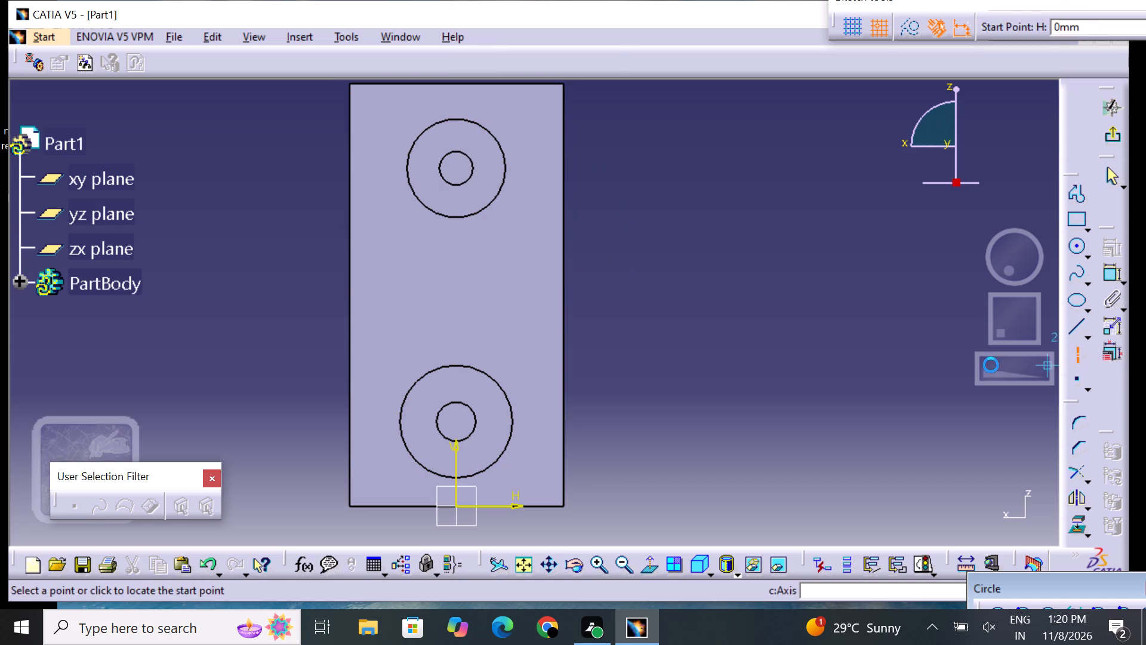
{"action": "left_click", "coordinate": [459, 218]}
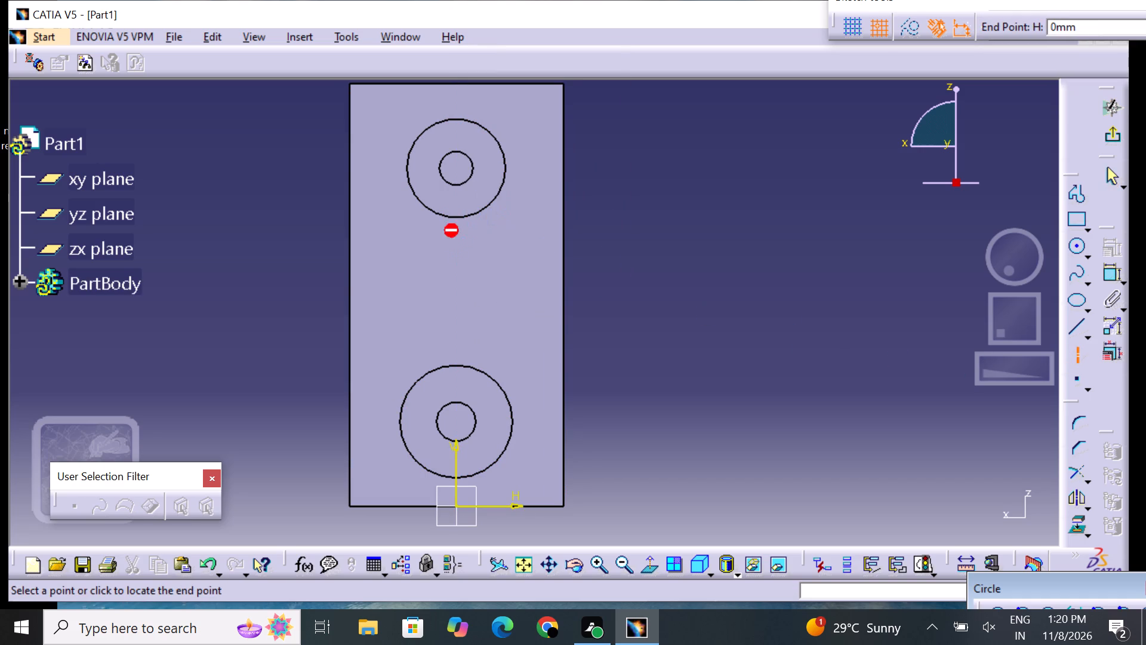
{"action": "left_click", "coordinate": [455, 360]}
{"action": "key", "text": "Escape"}
{"action": "left_click", "coordinate": [686, 367]}
{"action": "key", "text": "Escape"}
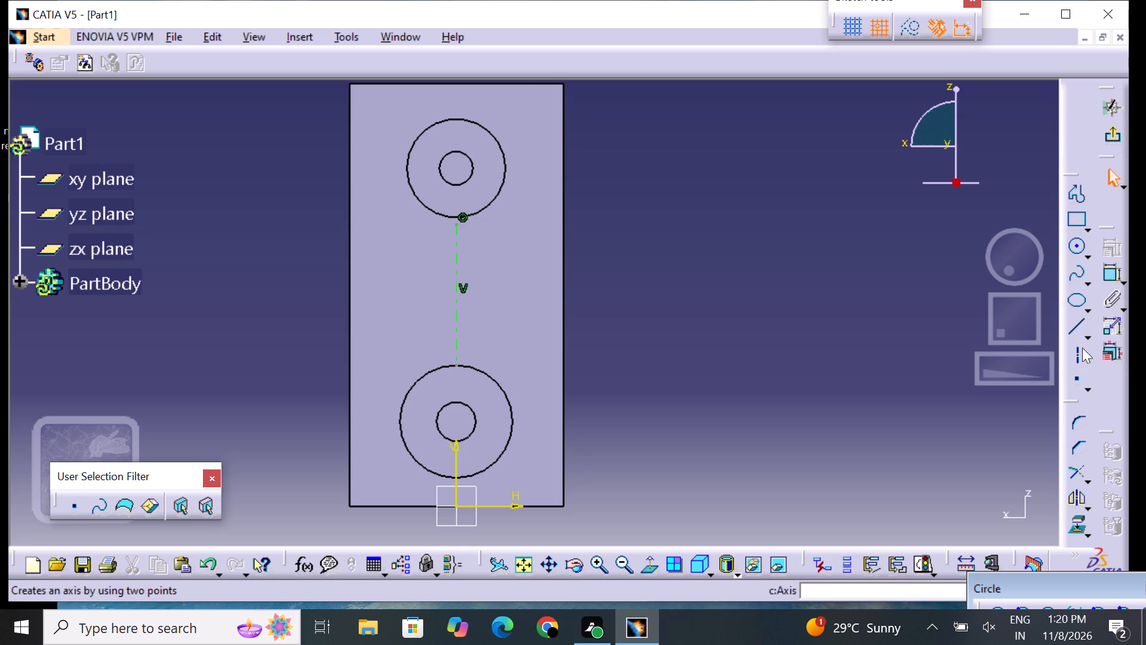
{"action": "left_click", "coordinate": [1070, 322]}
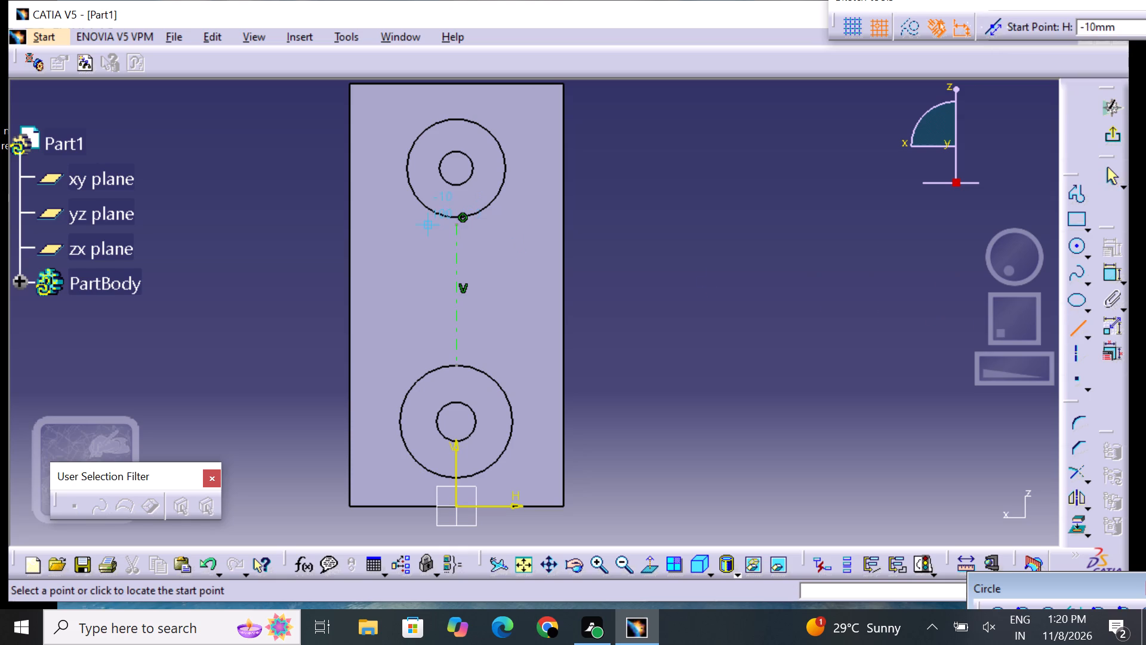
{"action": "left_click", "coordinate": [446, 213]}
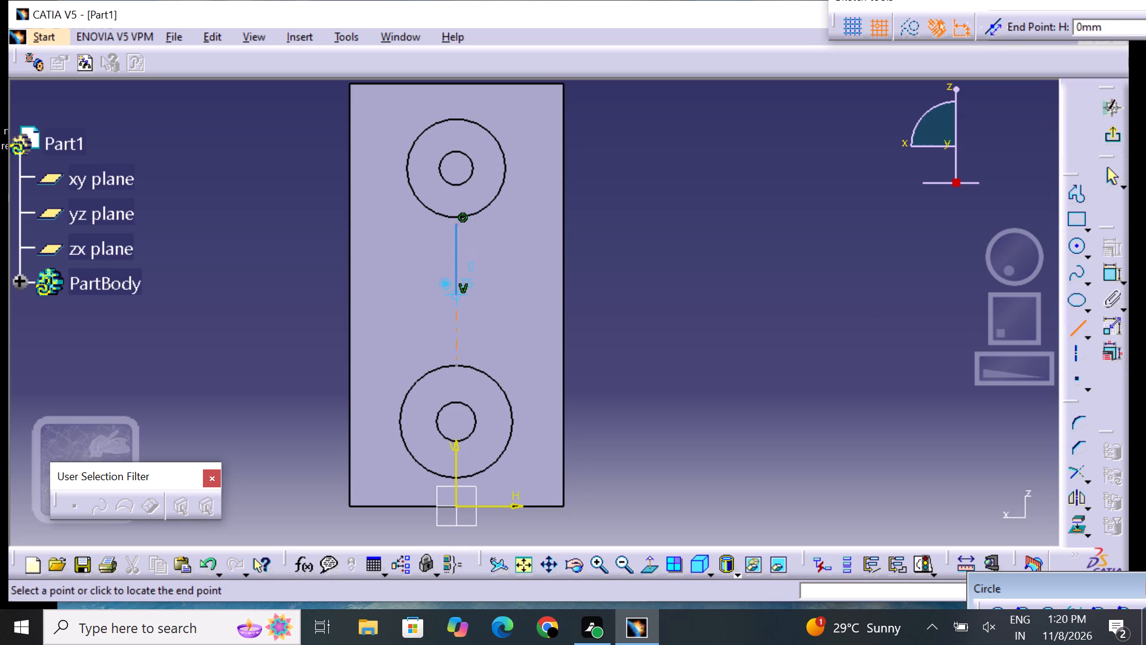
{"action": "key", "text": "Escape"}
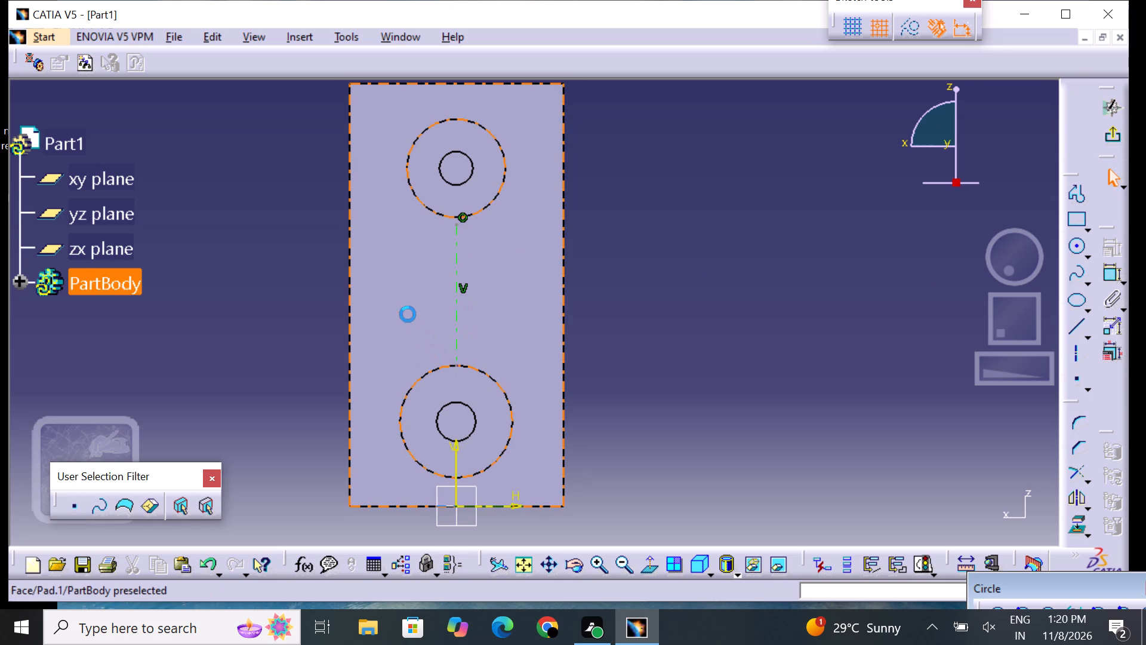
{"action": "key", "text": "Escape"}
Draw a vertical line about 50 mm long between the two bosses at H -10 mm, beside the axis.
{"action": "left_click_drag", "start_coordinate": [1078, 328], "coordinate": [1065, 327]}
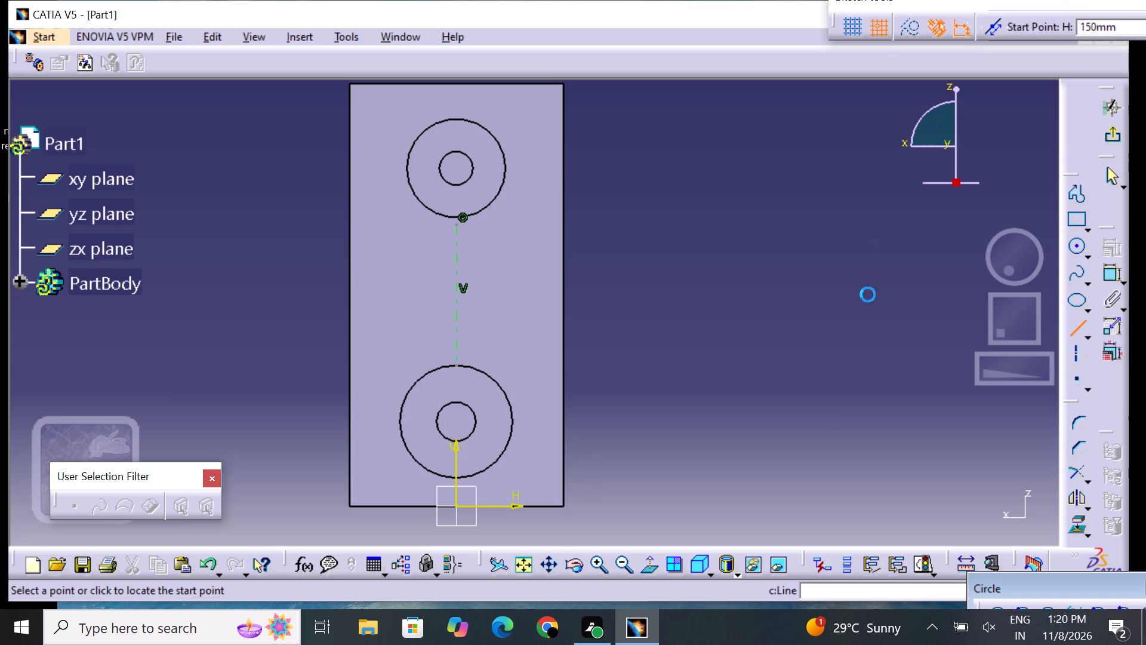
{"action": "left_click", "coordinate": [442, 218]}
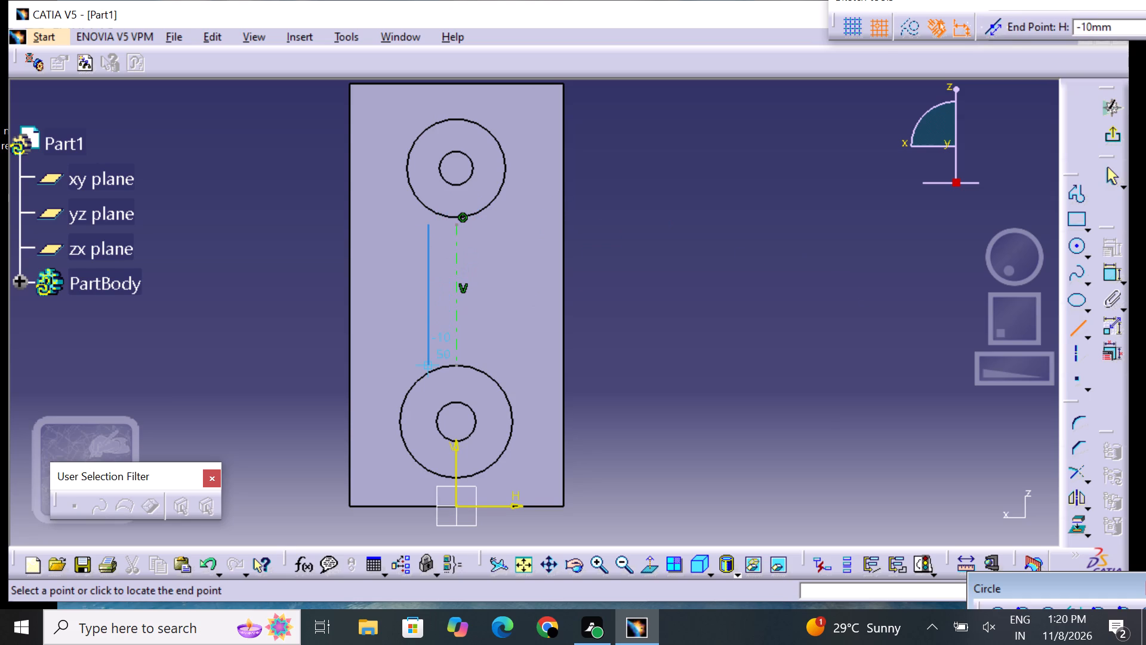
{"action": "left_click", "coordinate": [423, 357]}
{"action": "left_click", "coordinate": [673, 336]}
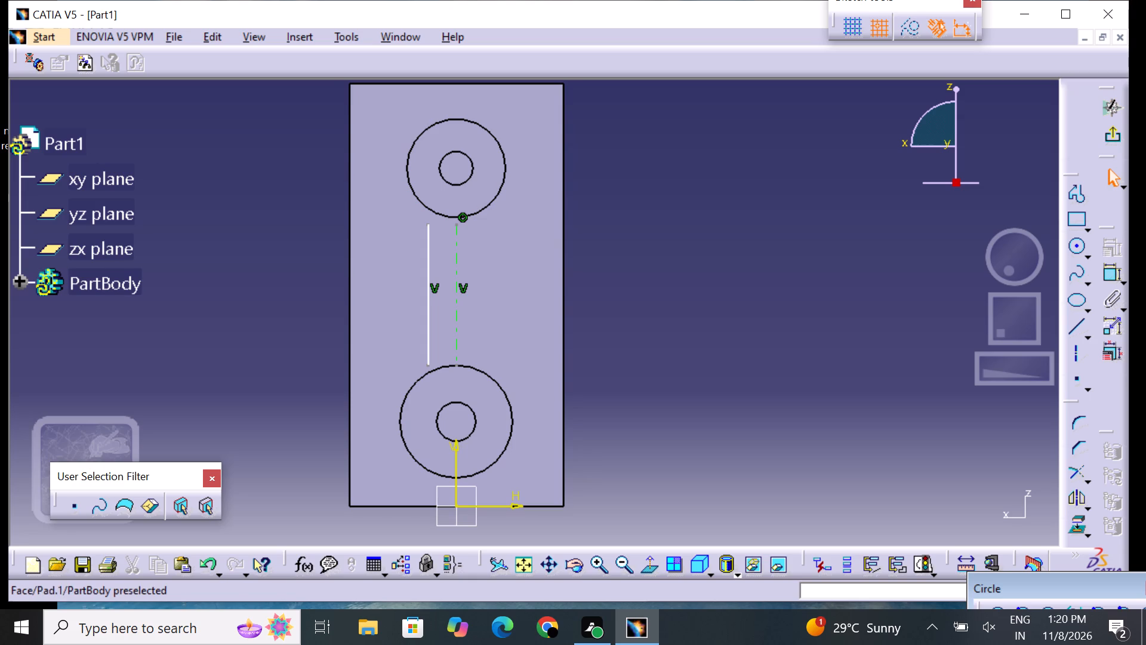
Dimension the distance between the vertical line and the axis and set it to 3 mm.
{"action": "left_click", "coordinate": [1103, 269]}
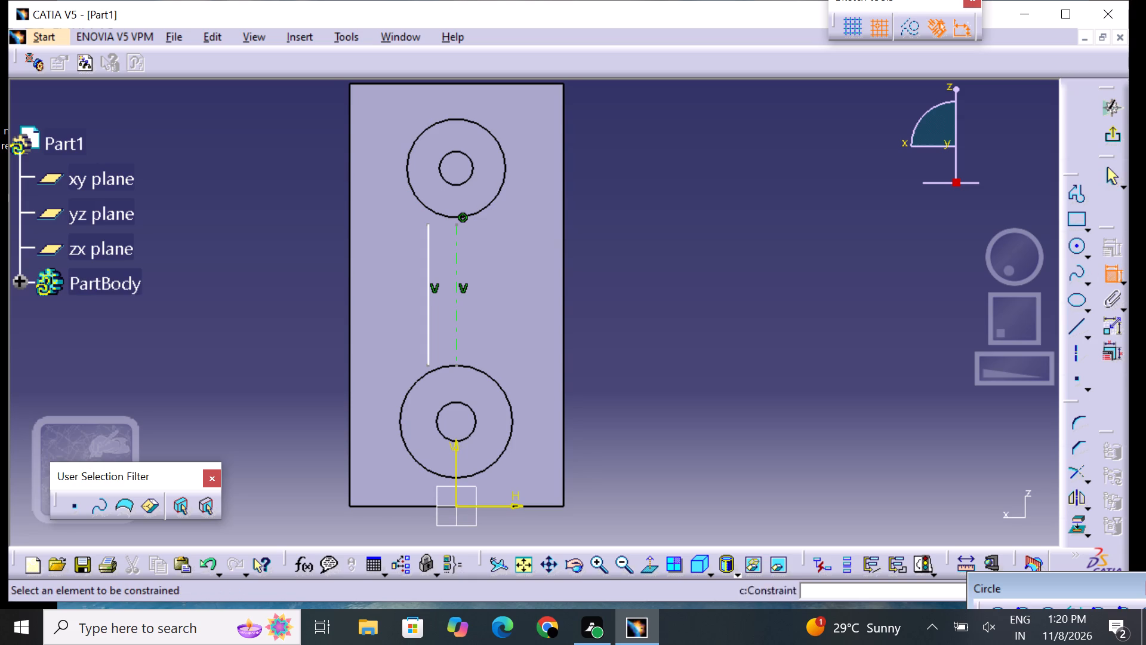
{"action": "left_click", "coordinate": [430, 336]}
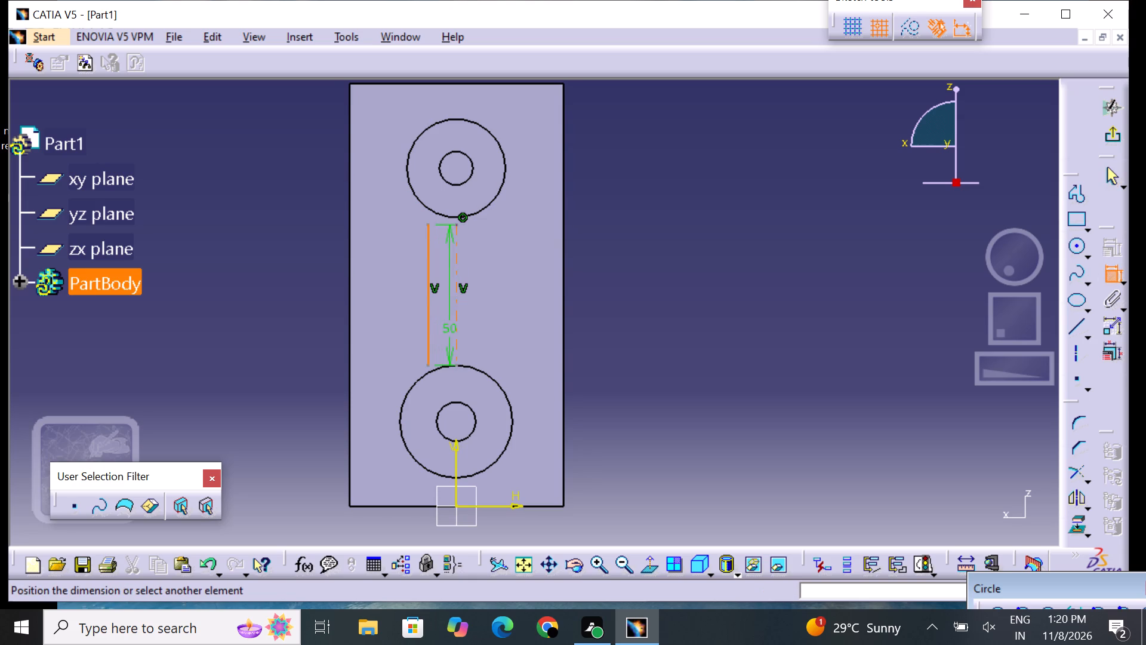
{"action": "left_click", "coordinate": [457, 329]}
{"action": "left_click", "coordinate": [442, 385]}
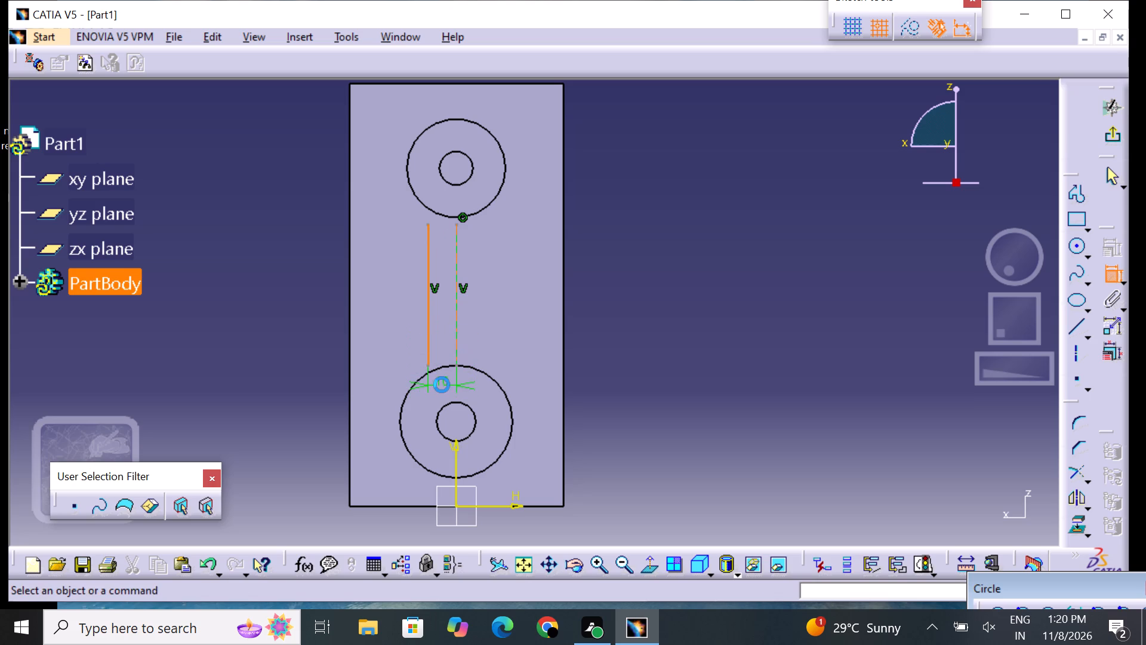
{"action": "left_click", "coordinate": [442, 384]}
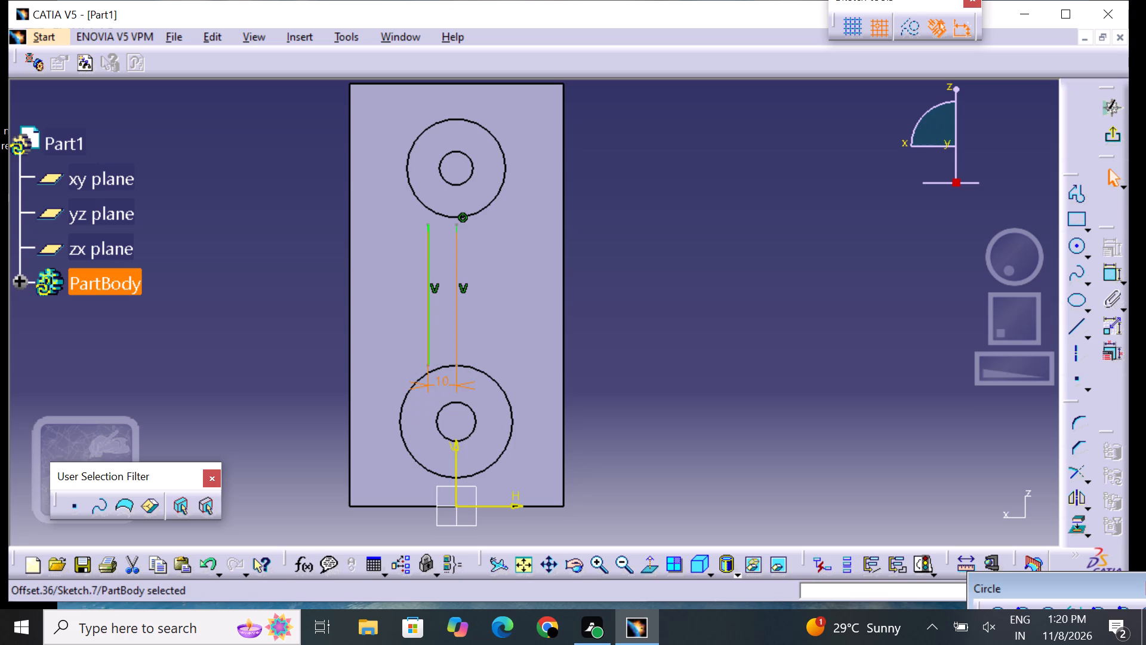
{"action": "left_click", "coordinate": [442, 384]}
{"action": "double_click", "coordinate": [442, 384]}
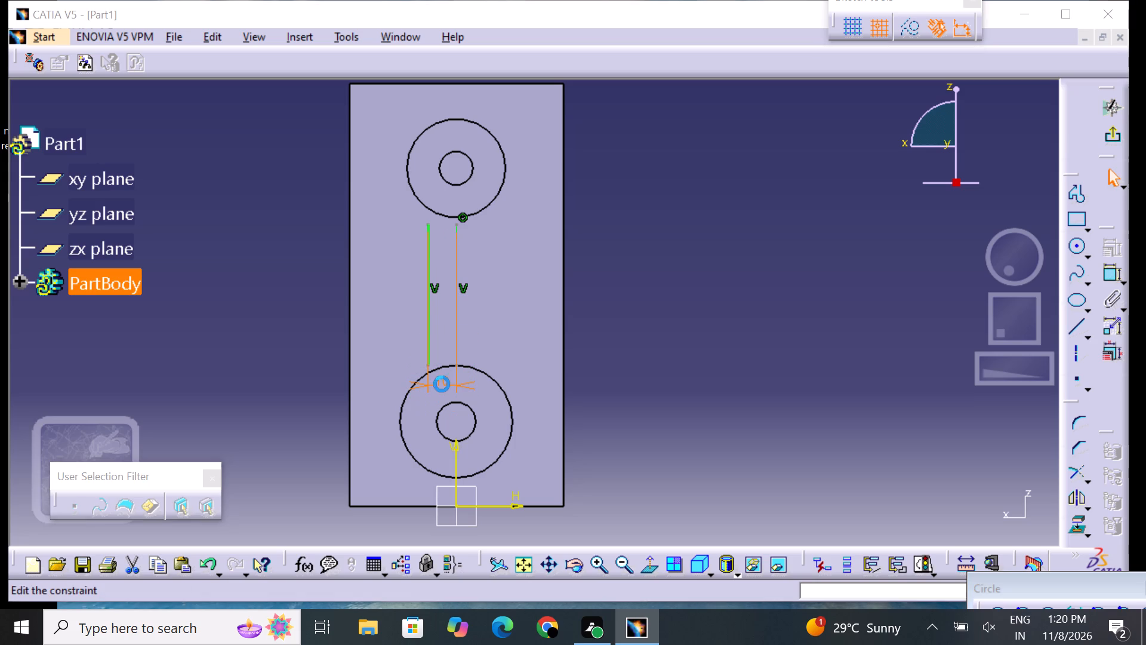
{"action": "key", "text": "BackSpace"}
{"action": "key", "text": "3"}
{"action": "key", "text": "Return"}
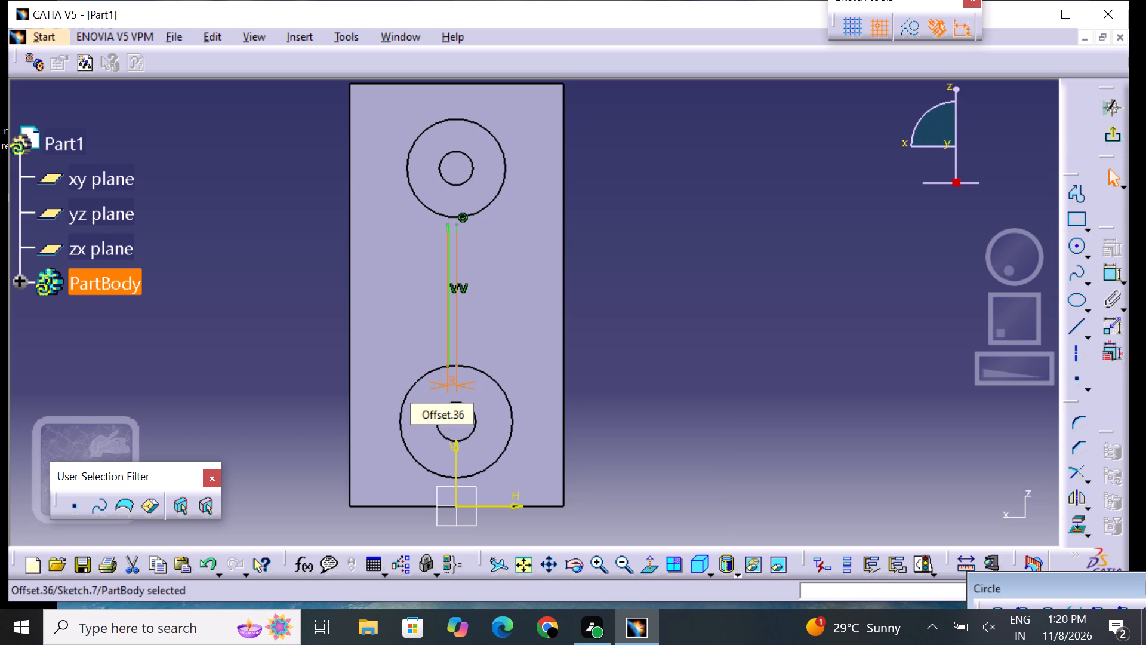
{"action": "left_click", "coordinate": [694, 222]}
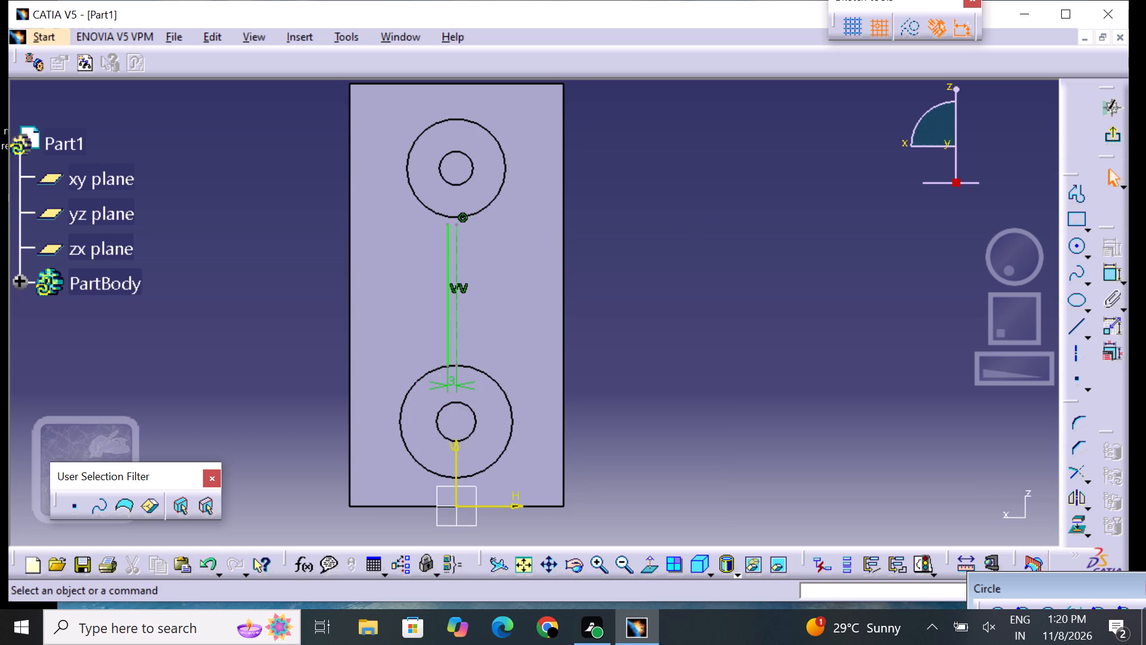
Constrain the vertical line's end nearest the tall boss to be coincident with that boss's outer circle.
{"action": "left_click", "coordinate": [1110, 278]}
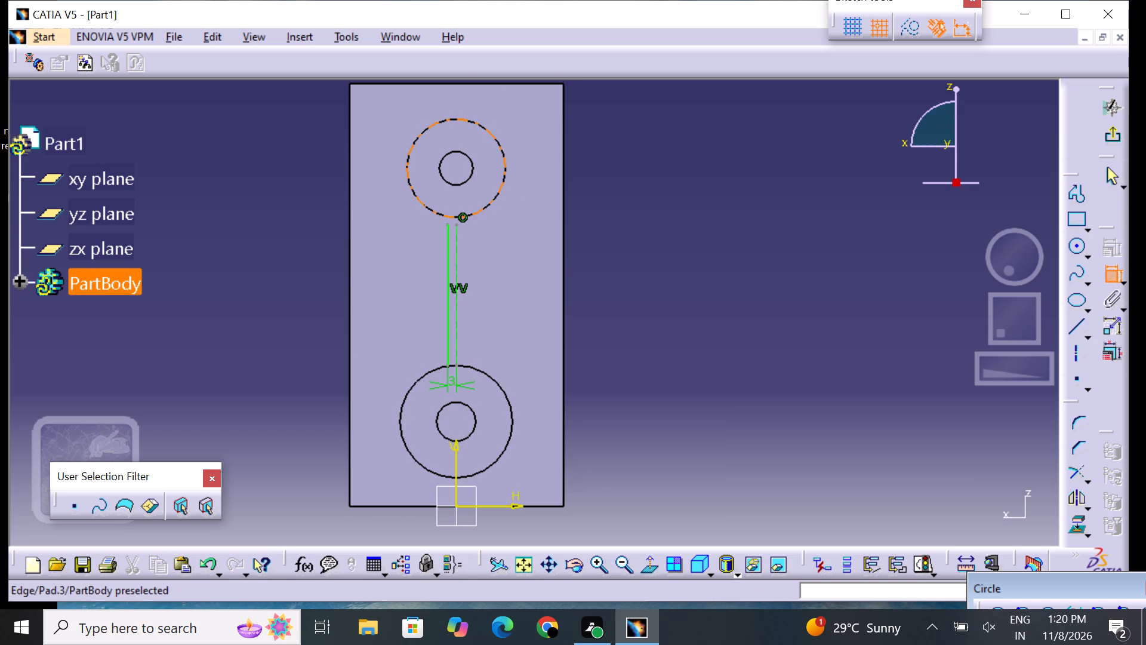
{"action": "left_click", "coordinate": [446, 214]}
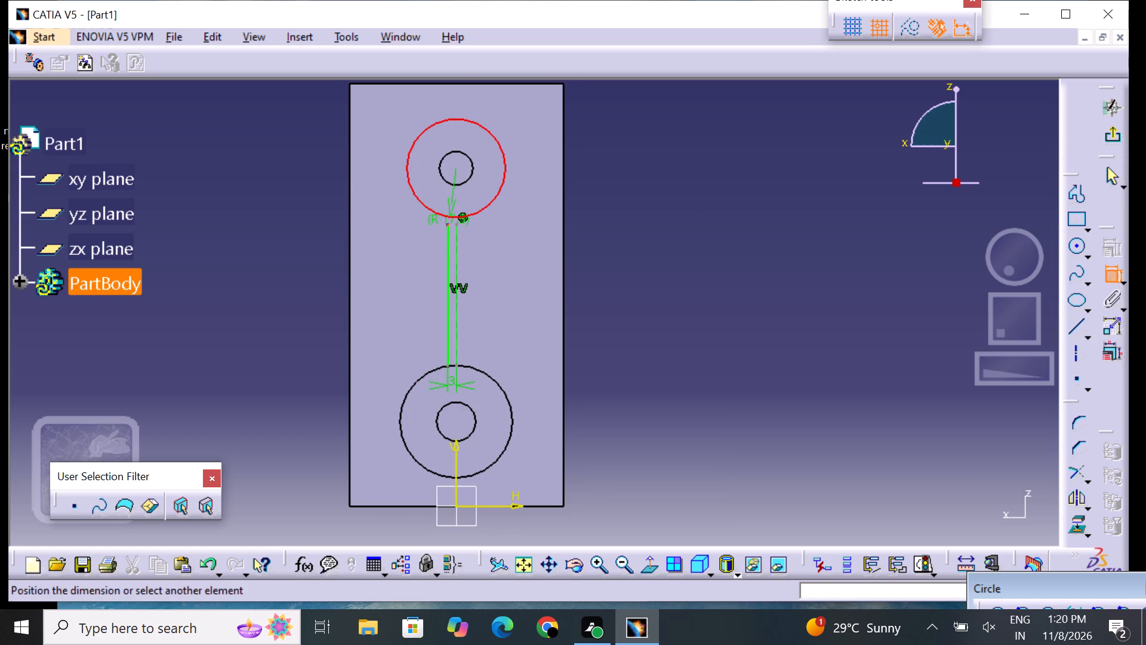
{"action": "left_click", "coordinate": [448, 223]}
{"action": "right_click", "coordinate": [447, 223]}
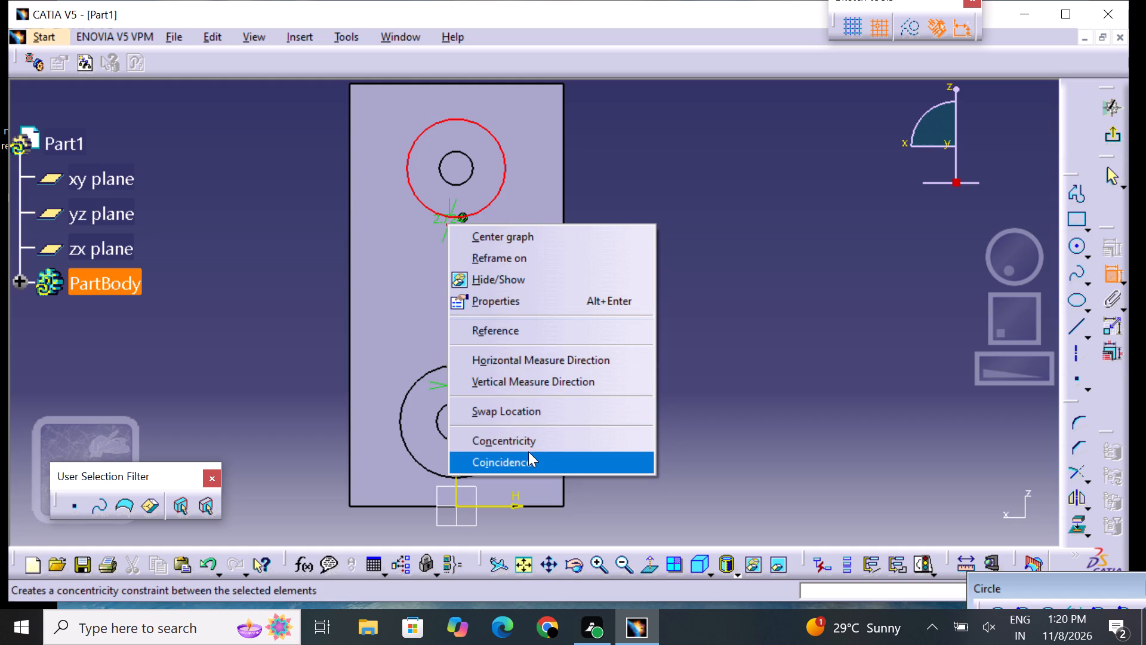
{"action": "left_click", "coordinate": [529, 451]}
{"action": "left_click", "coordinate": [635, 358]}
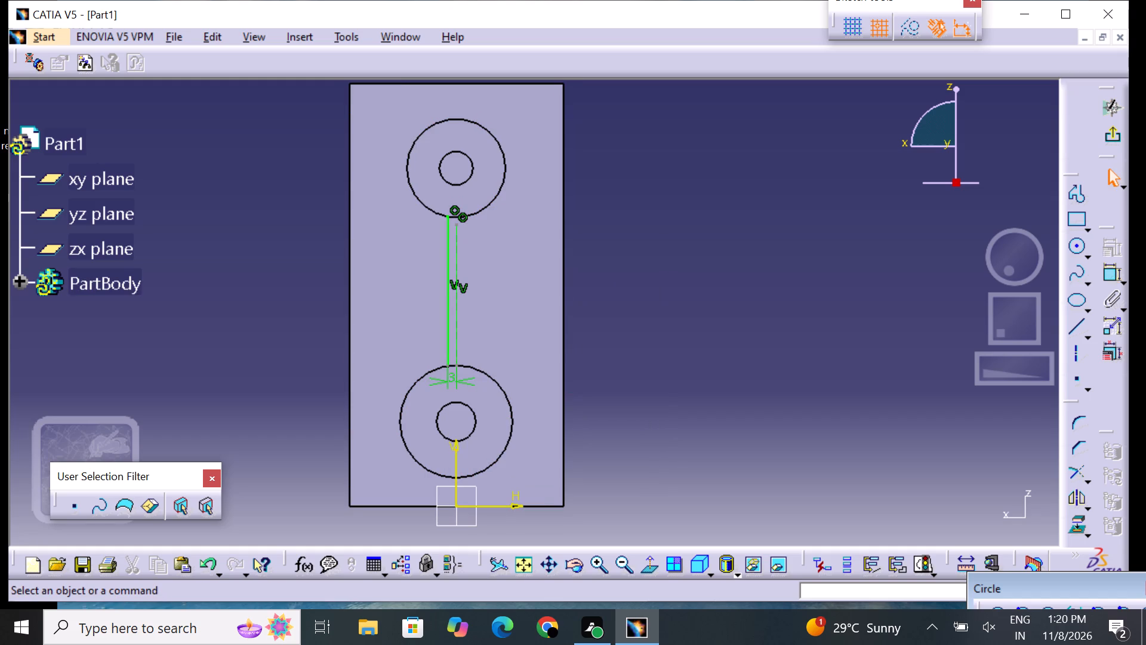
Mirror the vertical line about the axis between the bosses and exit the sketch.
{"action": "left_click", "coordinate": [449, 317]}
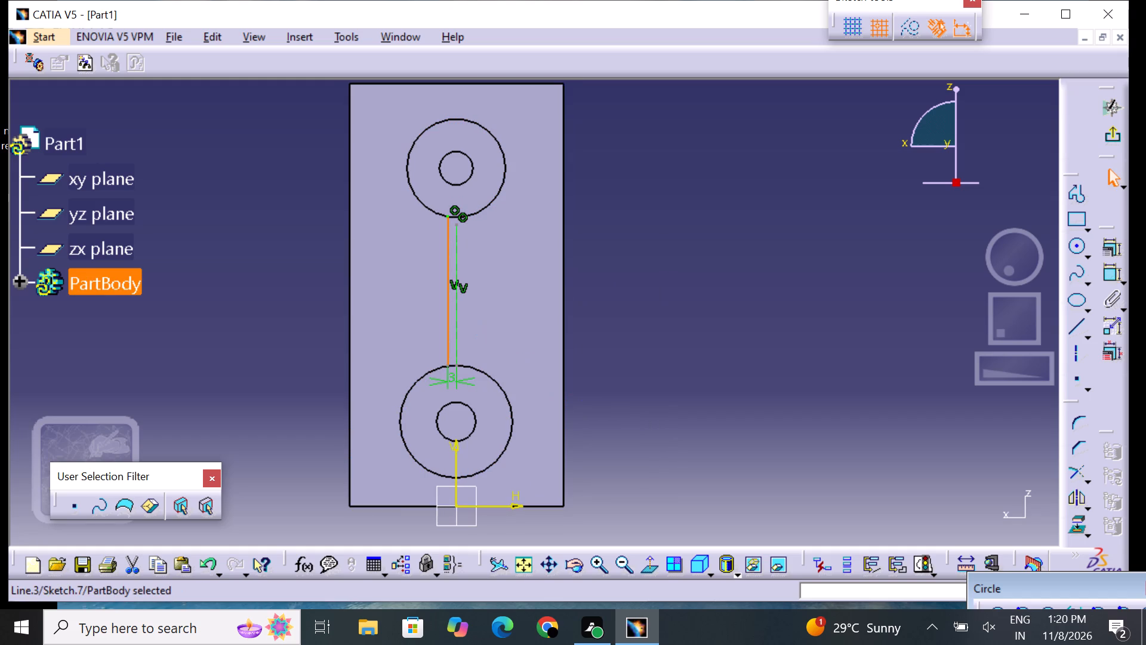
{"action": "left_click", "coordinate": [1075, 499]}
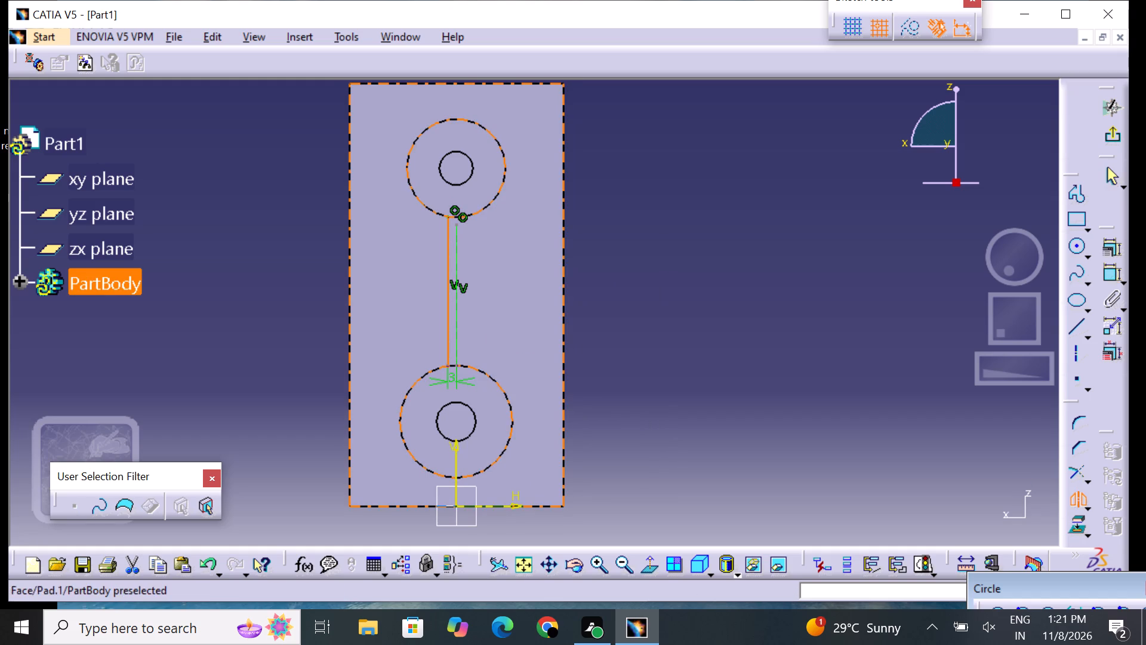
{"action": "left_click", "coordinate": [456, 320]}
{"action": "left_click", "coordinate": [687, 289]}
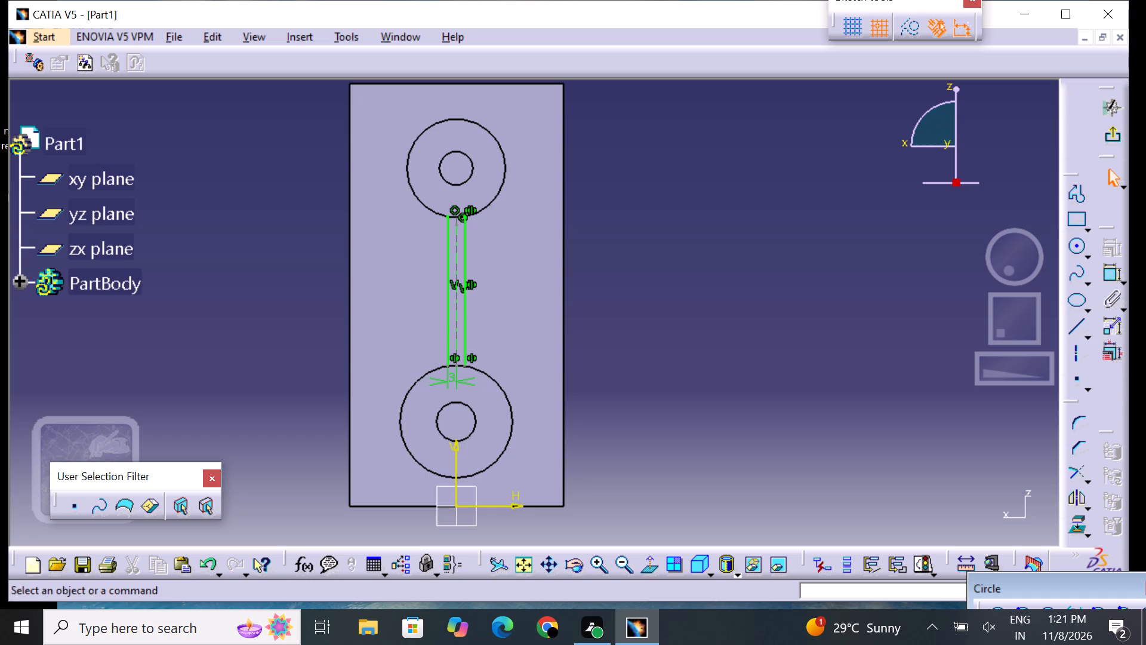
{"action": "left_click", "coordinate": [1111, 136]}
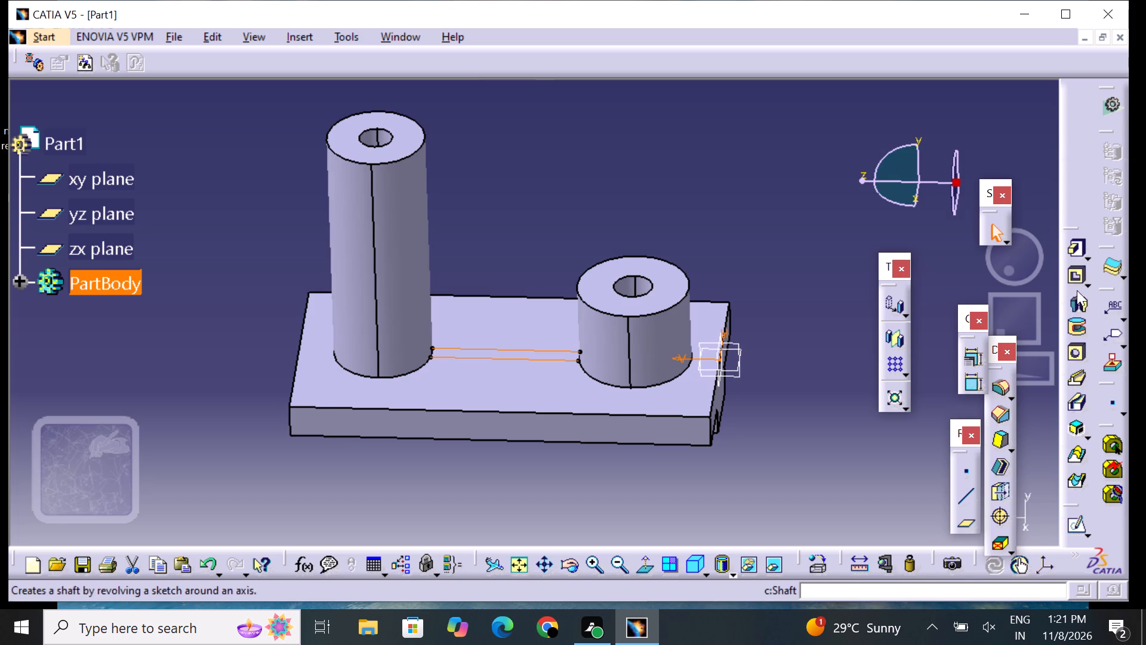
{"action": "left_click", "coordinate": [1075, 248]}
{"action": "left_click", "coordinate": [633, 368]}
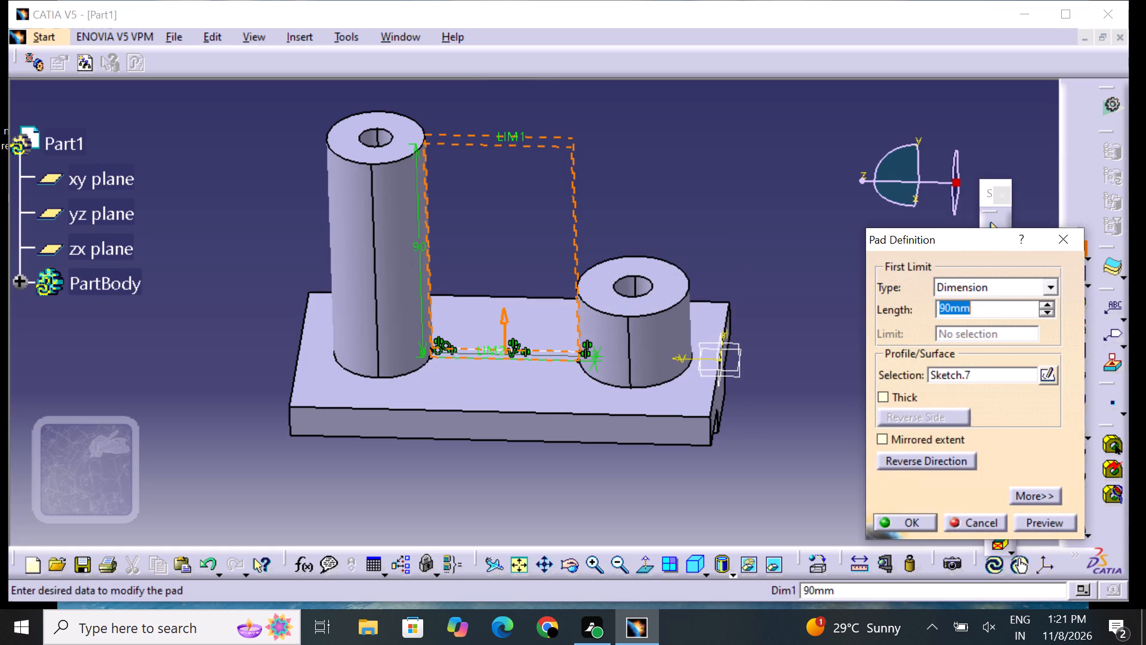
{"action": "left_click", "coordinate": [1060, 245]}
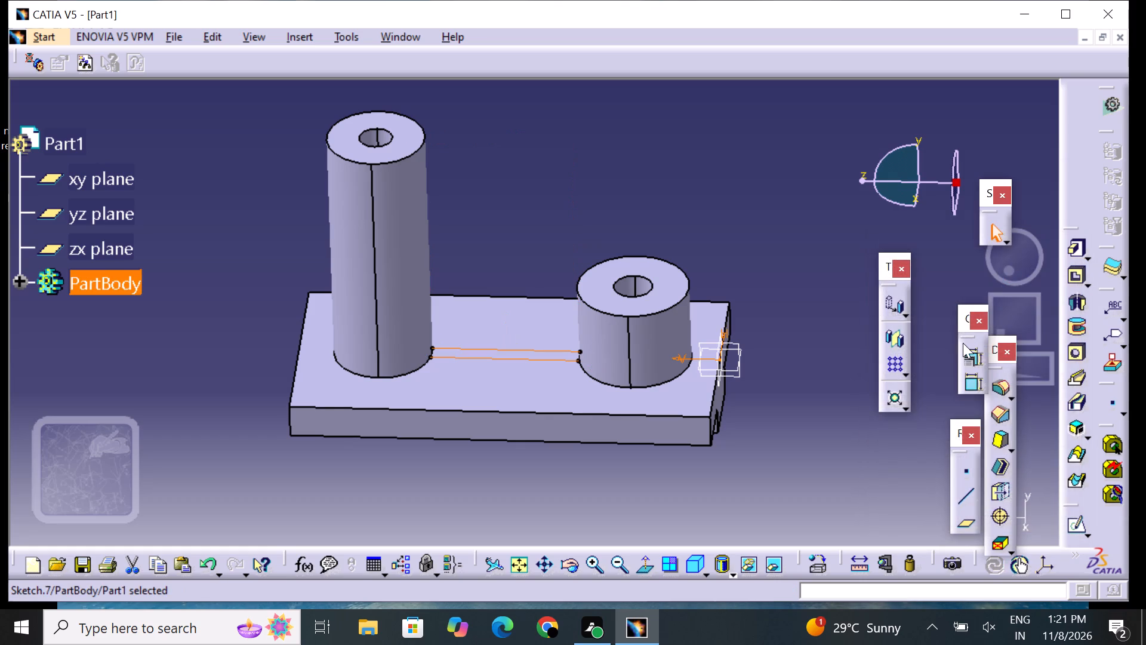
Reopen the sketch between the bosses and delete both vertical lines and the axis.
{"action": "left_click", "coordinate": [1074, 524]}
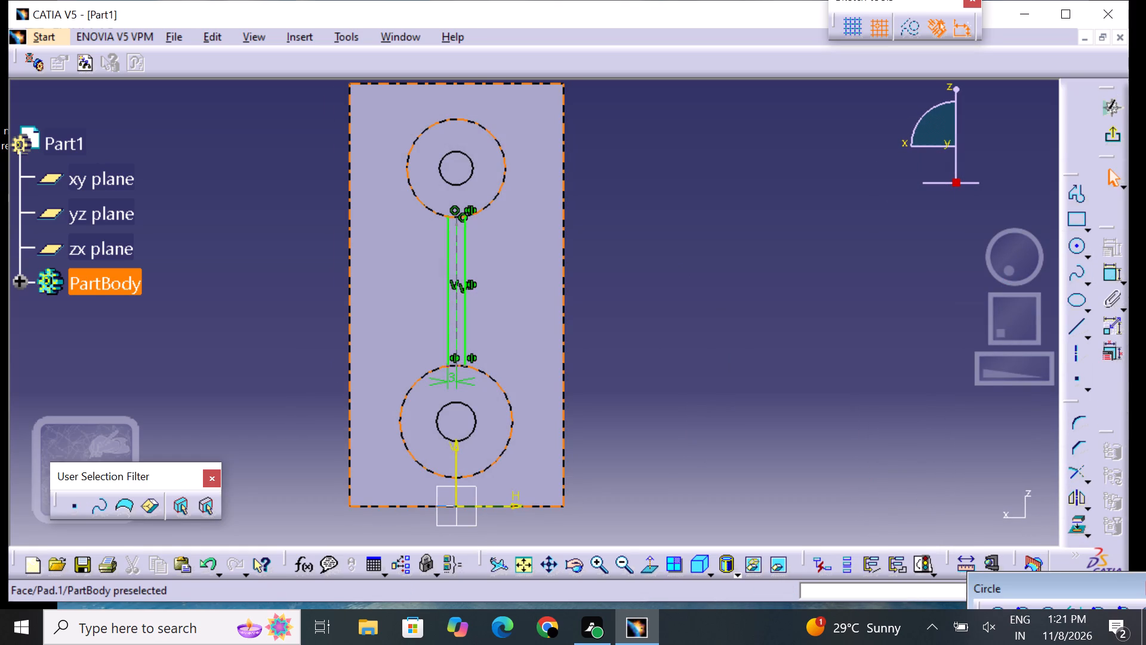
{"action": "left_click_drag", "start_coordinate": [391, 201], "coordinate": [502, 320]}
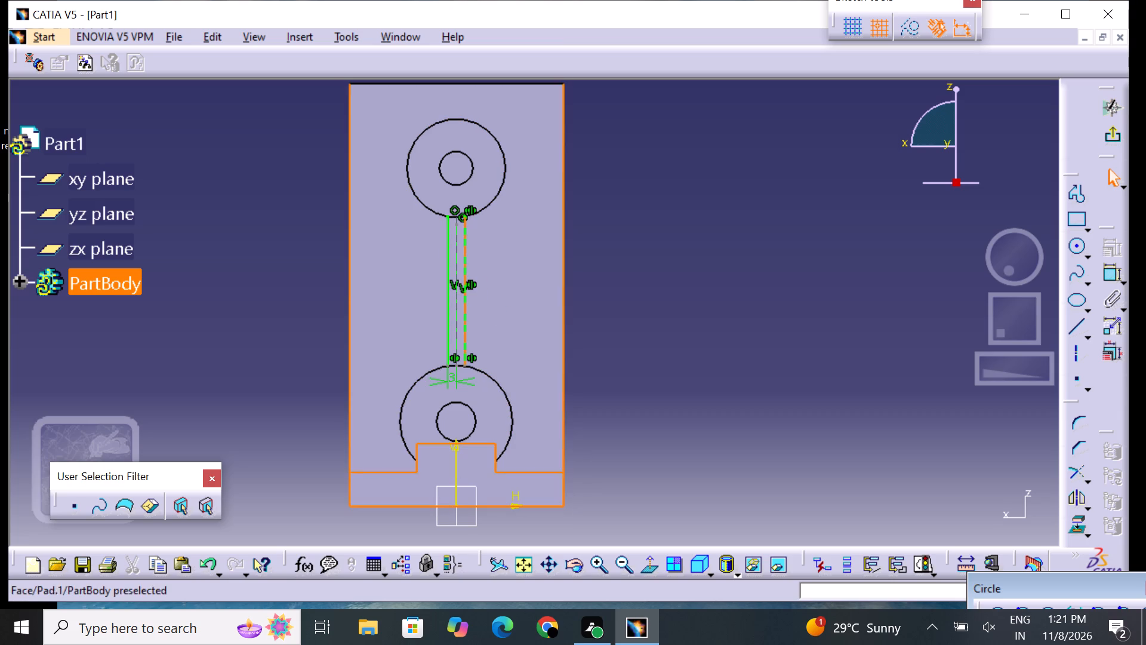
{"action": "left_click", "coordinate": [467, 259]}
{"action": "right_click", "coordinate": [467, 259]}
{"action": "left_click", "coordinate": [534, 499]}
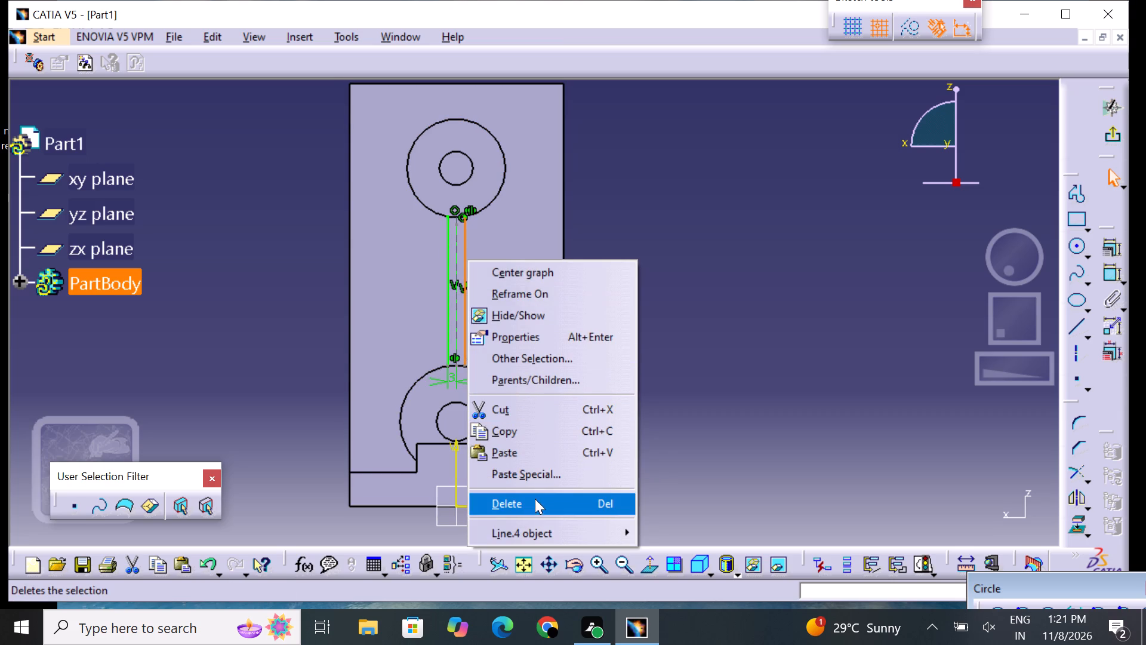
{"action": "left_click", "coordinate": [449, 238]}
{"action": "right_click", "coordinate": [449, 238]}
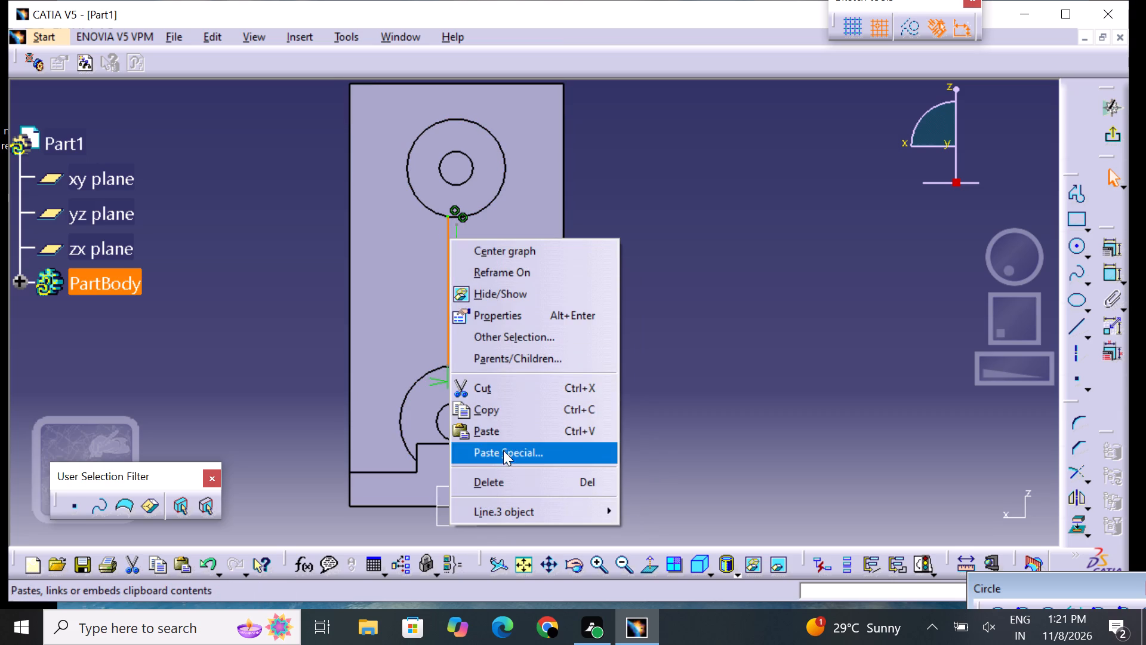
{"action": "left_click", "coordinate": [514, 475]}
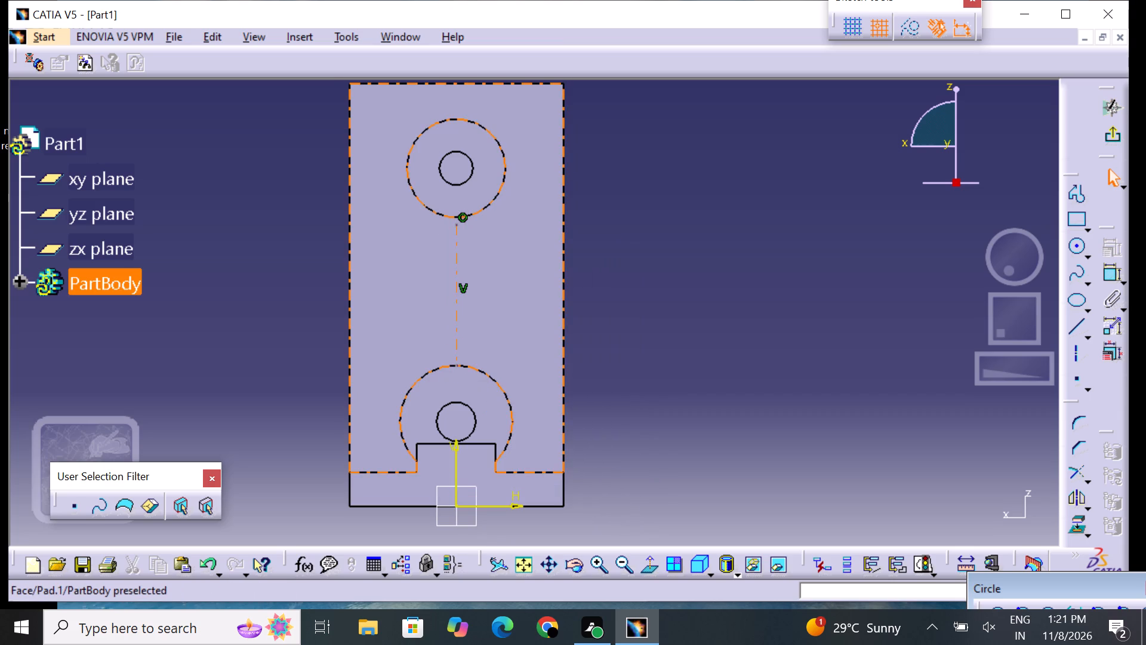
{"action": "left_click", "coordinate": [454, 312]}
{"action": "right_click", "coordinate": [456, 312]}
{"action": "left_click_drag", "start_coordinate": [568, 558], "coordinate": [568, 552]}
{"action": "left_click", "coordinate": [660, 391]}
{"action": "left_click", "coordinate": [685, 347]}
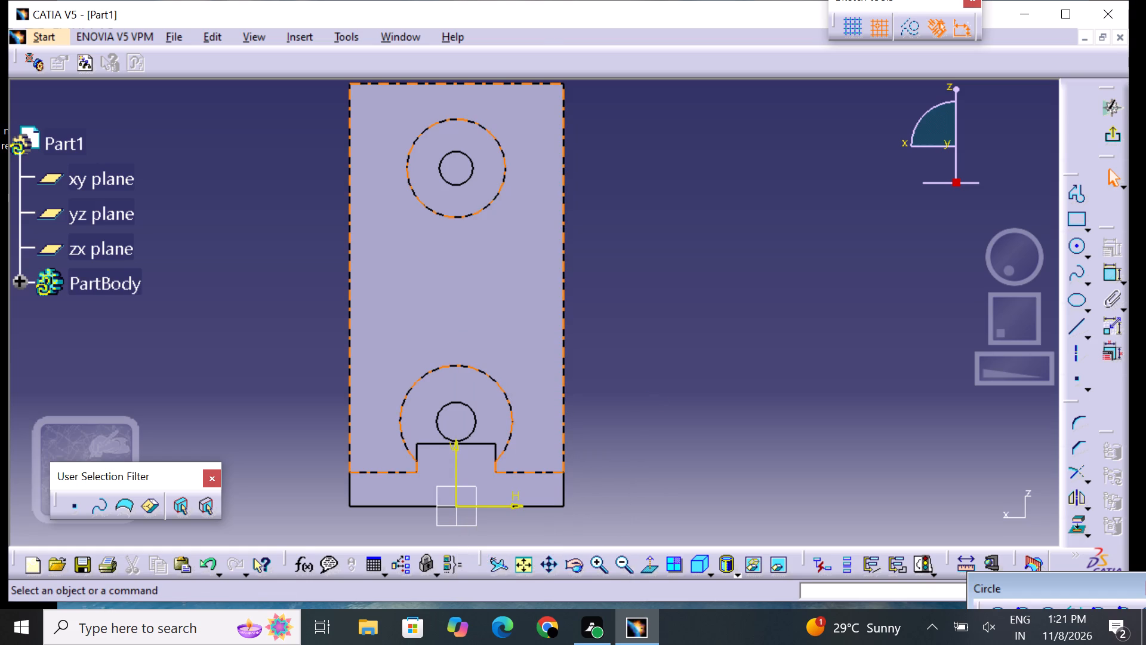
Exit the emptied sketch back to the 3D part.
{"action": "middle_click", "coordinate": [664, 320]}
{"action": "middle_click_drag", "start_coordinate": [685, 320], "coordinate": [814, 322]}
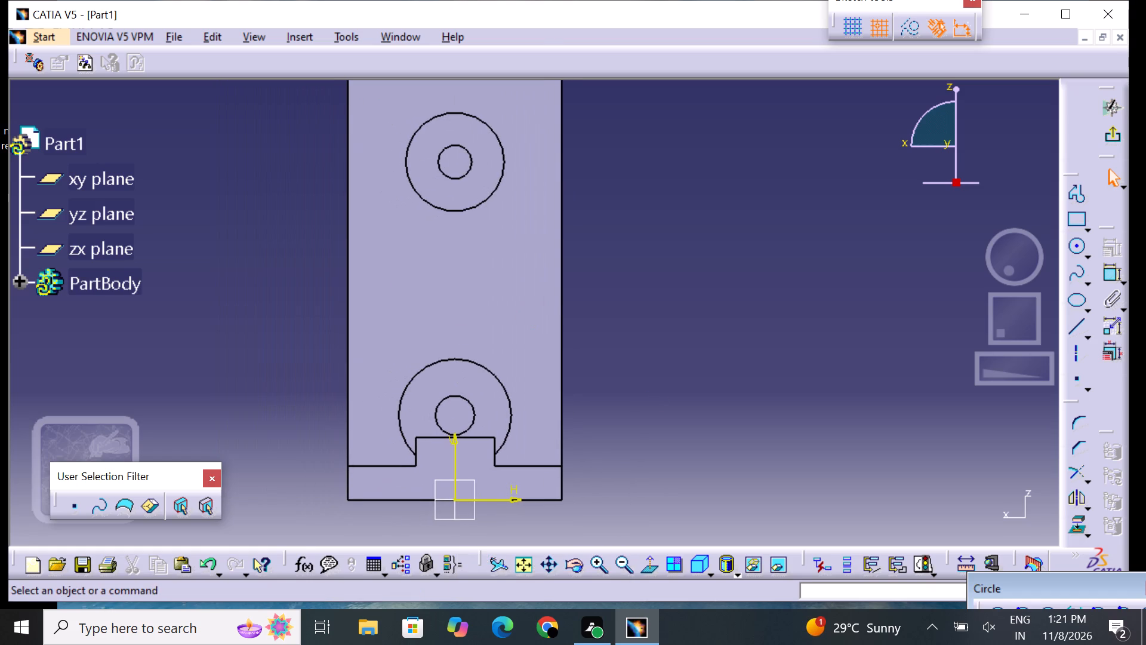
{"action": "middle_click_drag", "start_coordinate": [772, 318], "coordinate": [846, 313]}
{"action": "scroll", "coordinate": [845, 311], "scroll_direction": "up", "scroll_amount": 1}
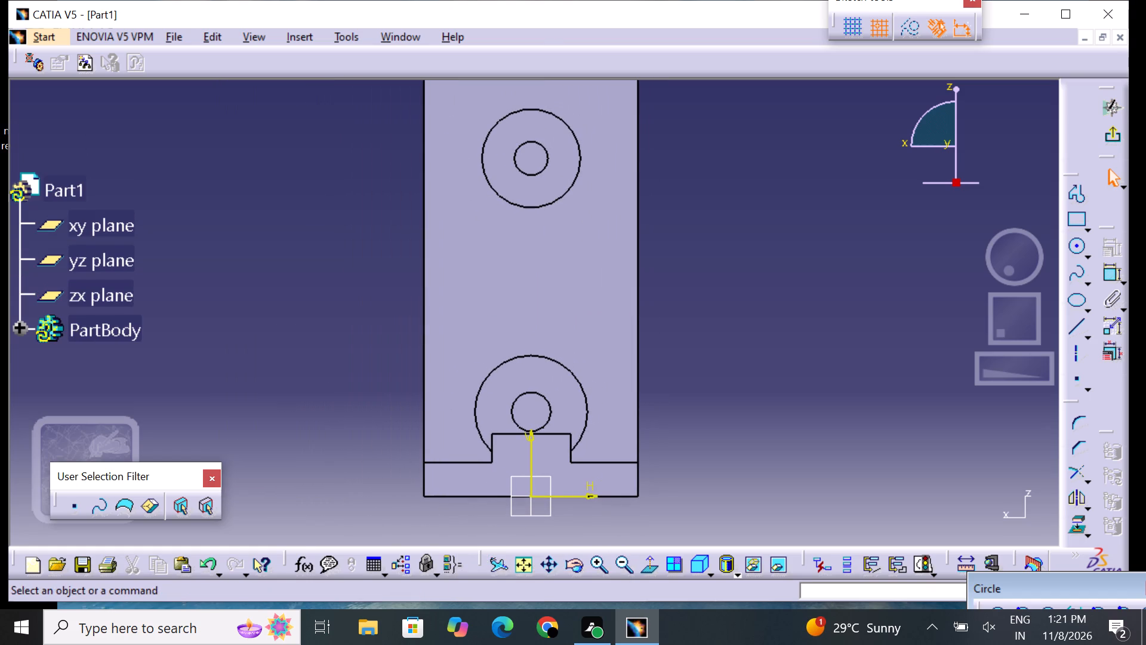
{"action": "left_click", "coordinate": [1112, 136]}
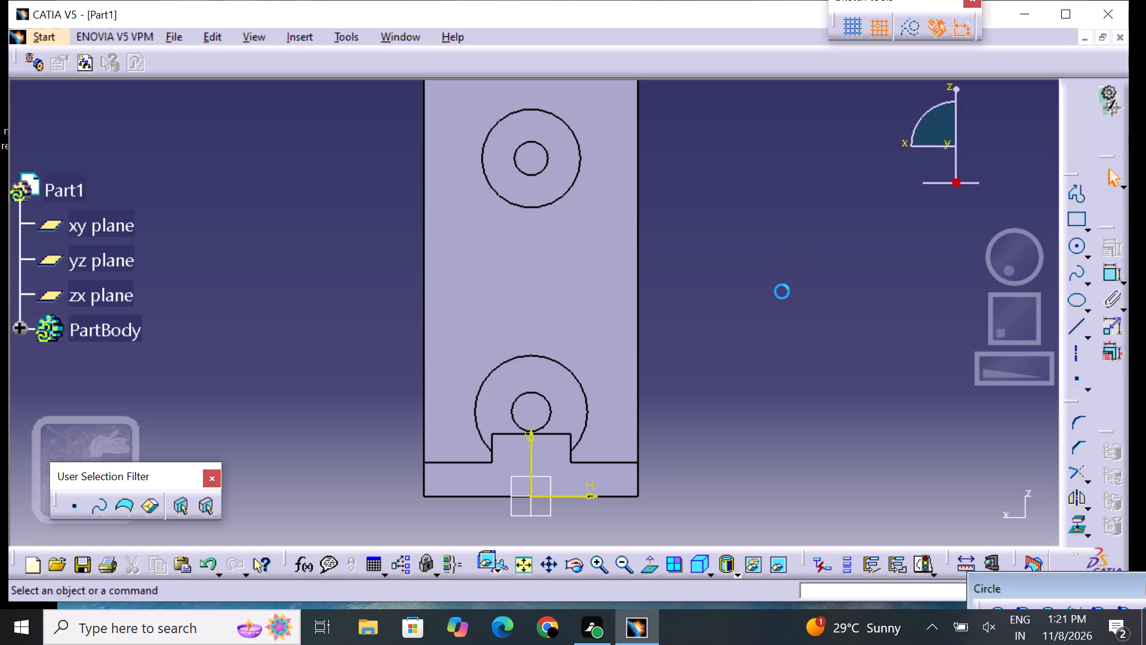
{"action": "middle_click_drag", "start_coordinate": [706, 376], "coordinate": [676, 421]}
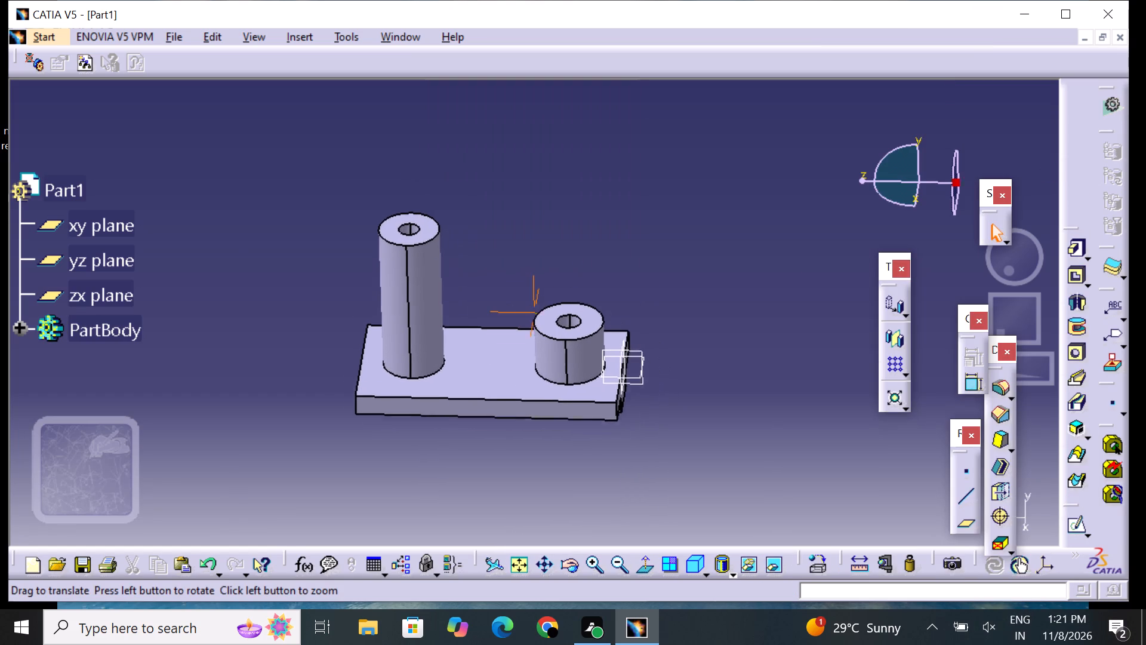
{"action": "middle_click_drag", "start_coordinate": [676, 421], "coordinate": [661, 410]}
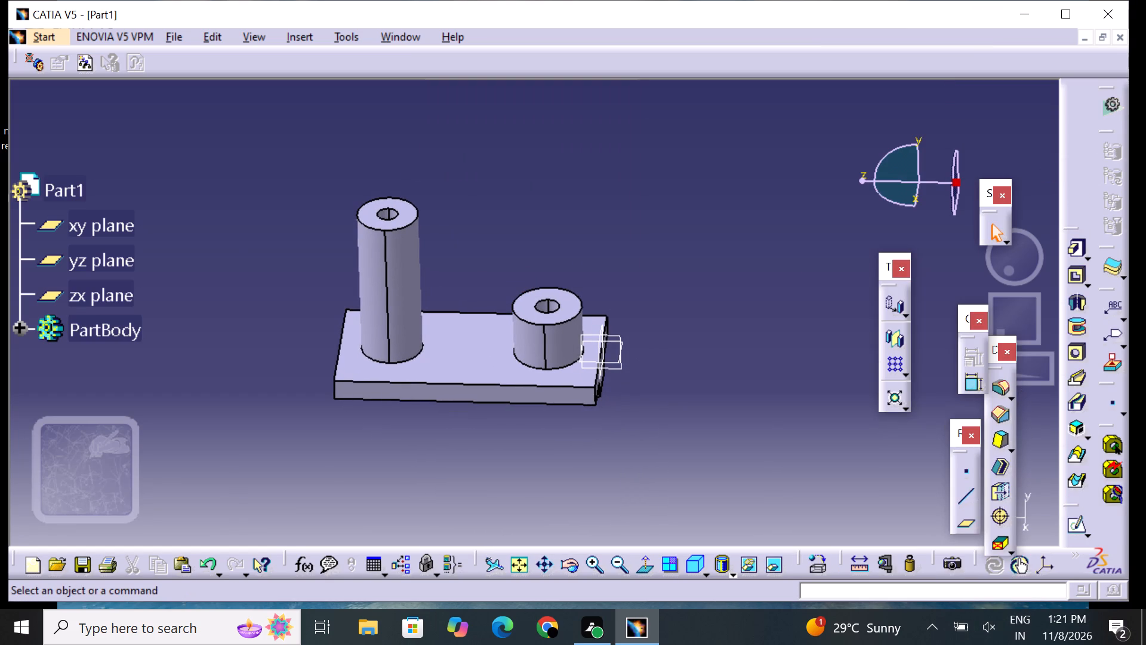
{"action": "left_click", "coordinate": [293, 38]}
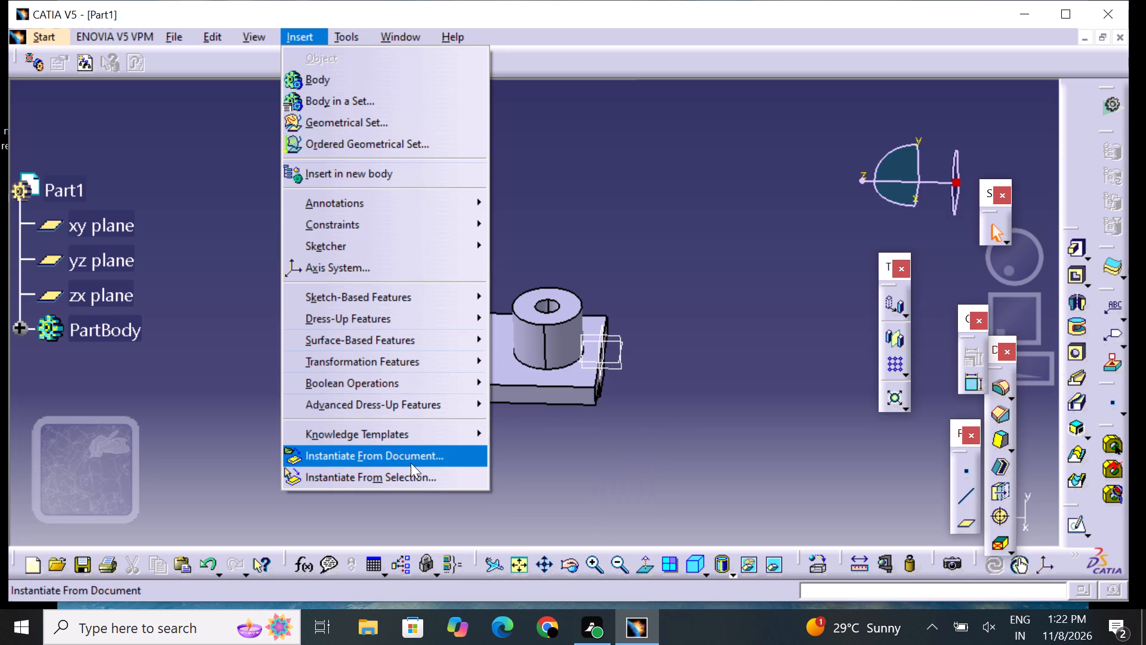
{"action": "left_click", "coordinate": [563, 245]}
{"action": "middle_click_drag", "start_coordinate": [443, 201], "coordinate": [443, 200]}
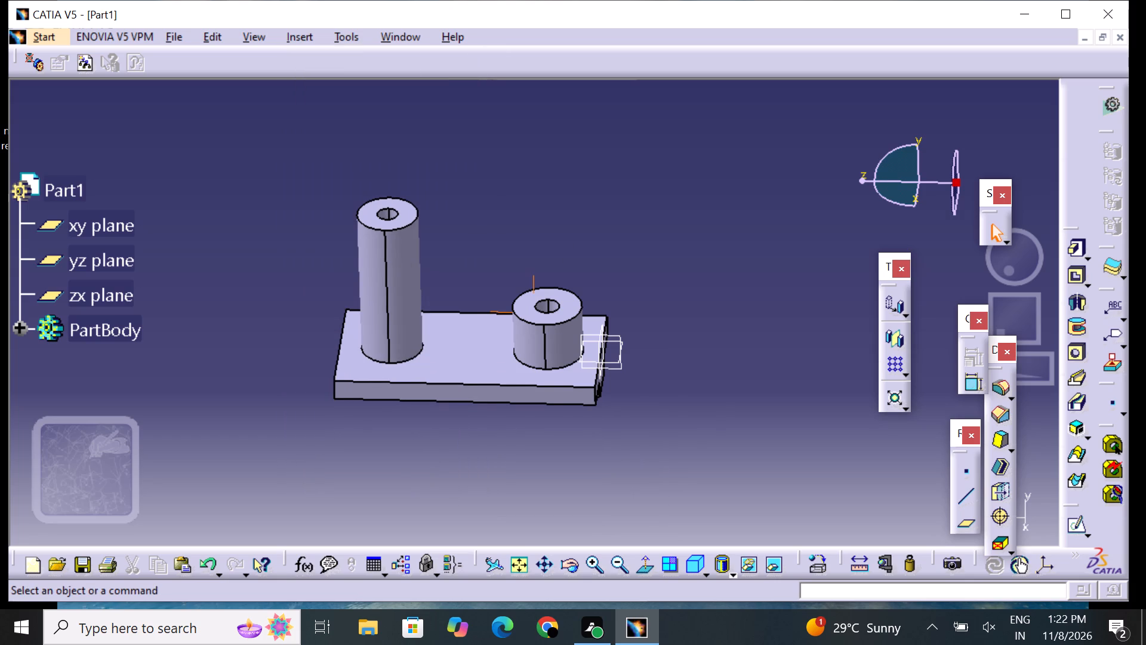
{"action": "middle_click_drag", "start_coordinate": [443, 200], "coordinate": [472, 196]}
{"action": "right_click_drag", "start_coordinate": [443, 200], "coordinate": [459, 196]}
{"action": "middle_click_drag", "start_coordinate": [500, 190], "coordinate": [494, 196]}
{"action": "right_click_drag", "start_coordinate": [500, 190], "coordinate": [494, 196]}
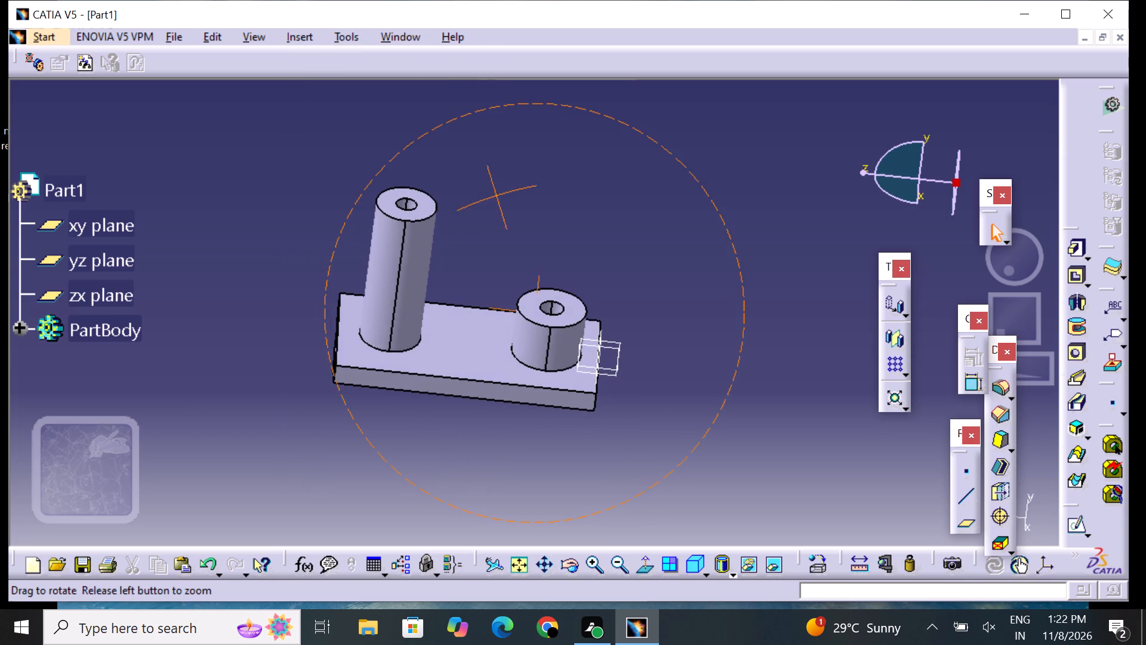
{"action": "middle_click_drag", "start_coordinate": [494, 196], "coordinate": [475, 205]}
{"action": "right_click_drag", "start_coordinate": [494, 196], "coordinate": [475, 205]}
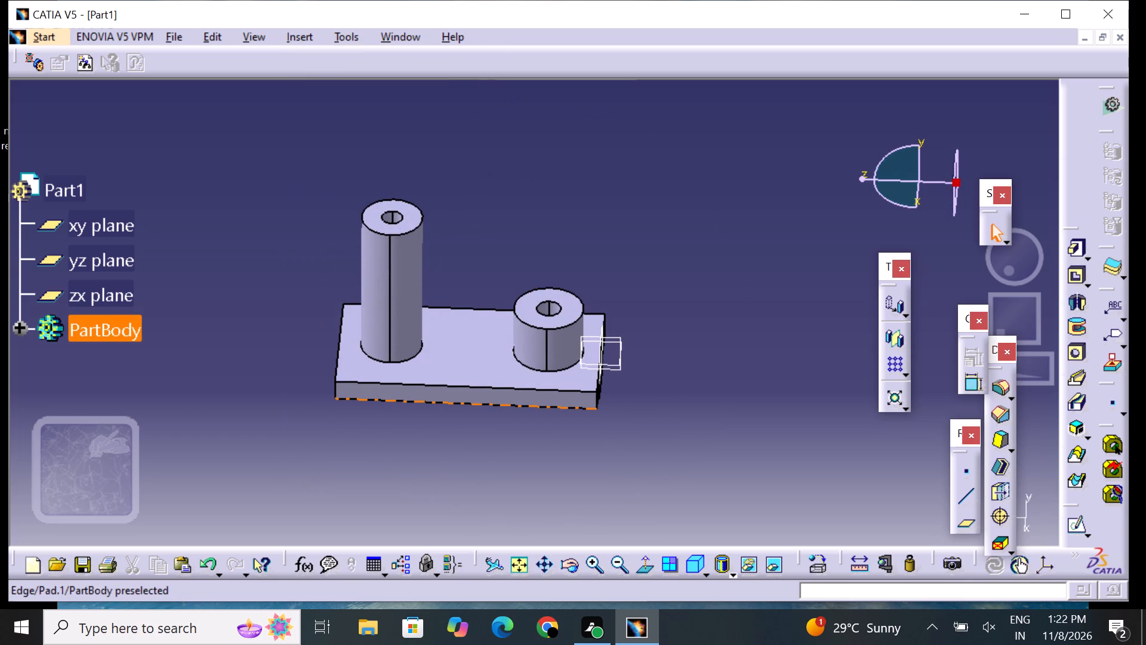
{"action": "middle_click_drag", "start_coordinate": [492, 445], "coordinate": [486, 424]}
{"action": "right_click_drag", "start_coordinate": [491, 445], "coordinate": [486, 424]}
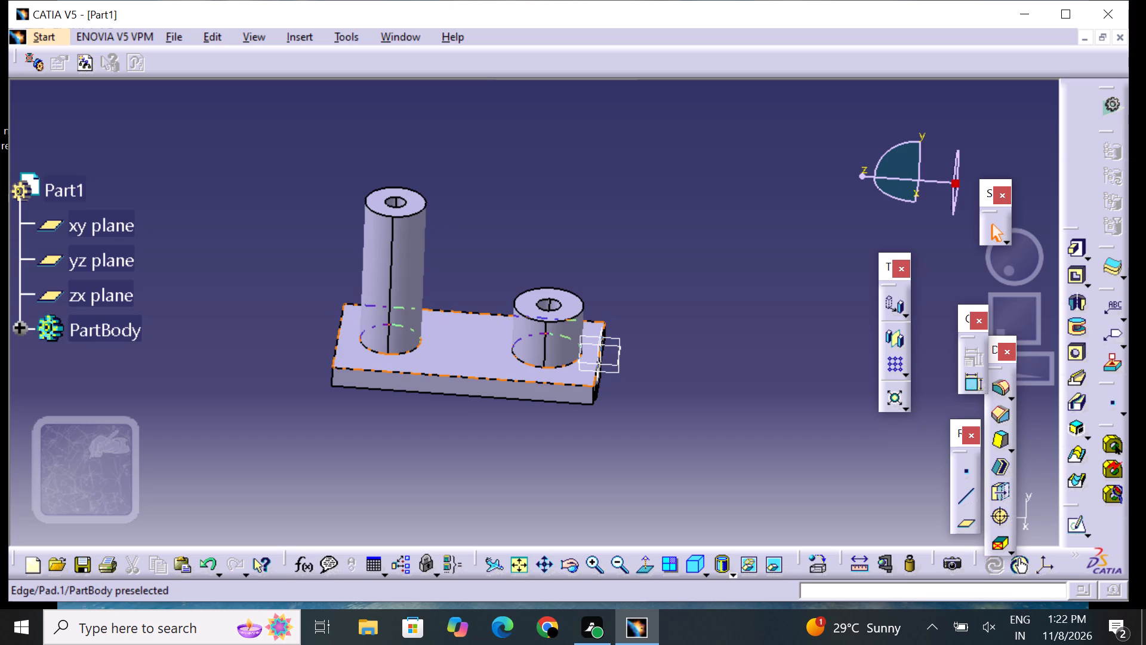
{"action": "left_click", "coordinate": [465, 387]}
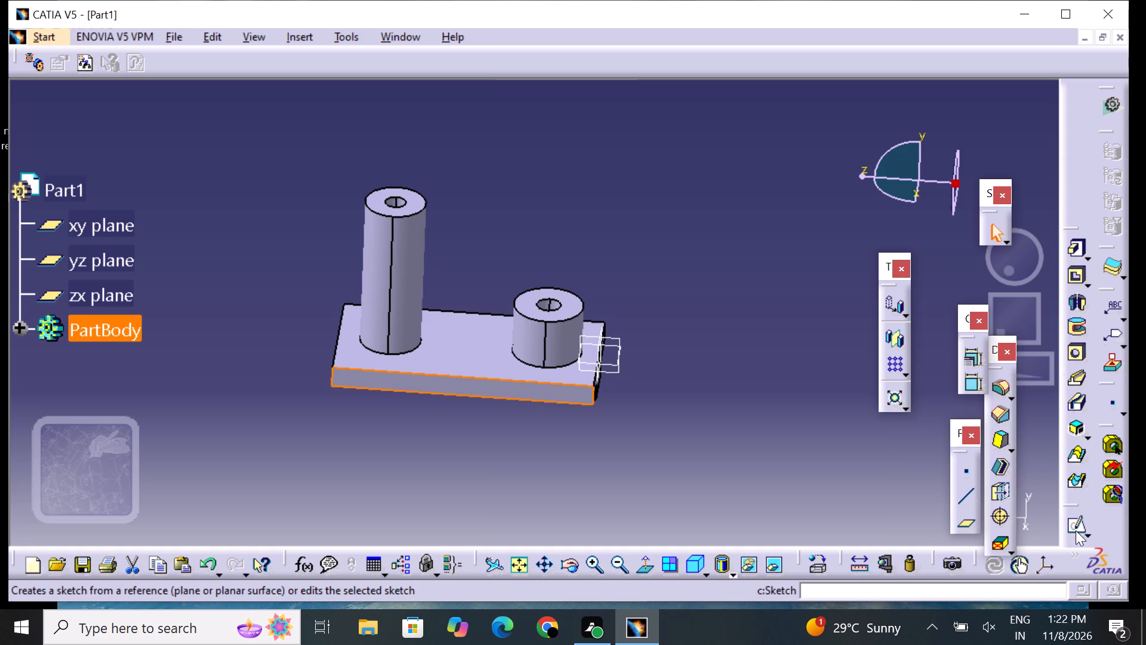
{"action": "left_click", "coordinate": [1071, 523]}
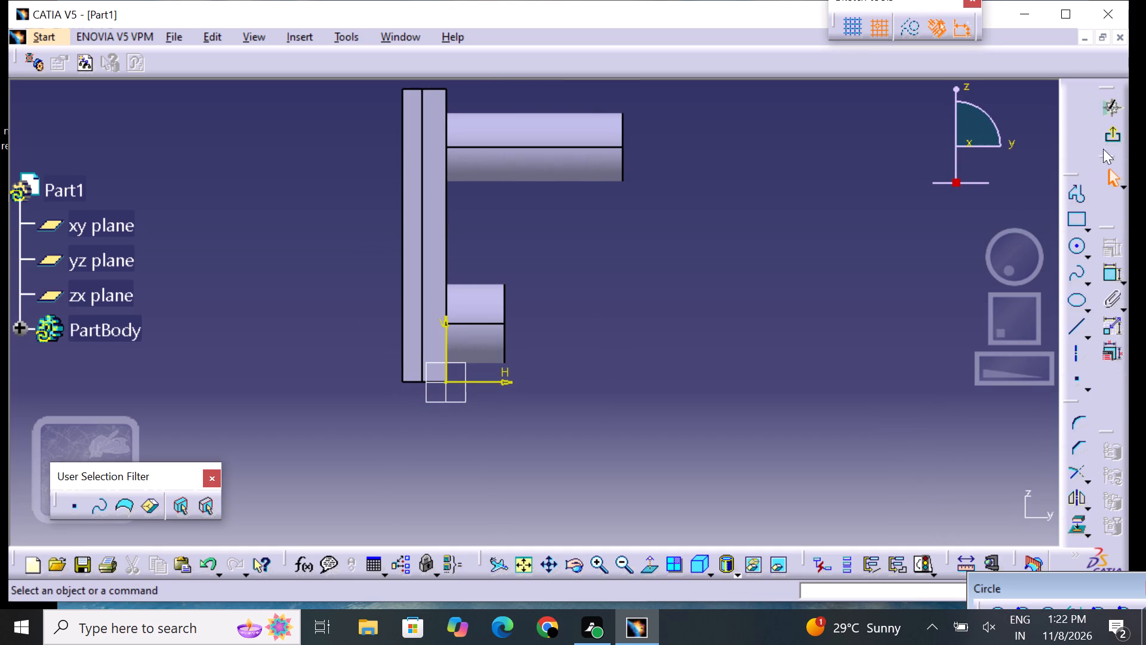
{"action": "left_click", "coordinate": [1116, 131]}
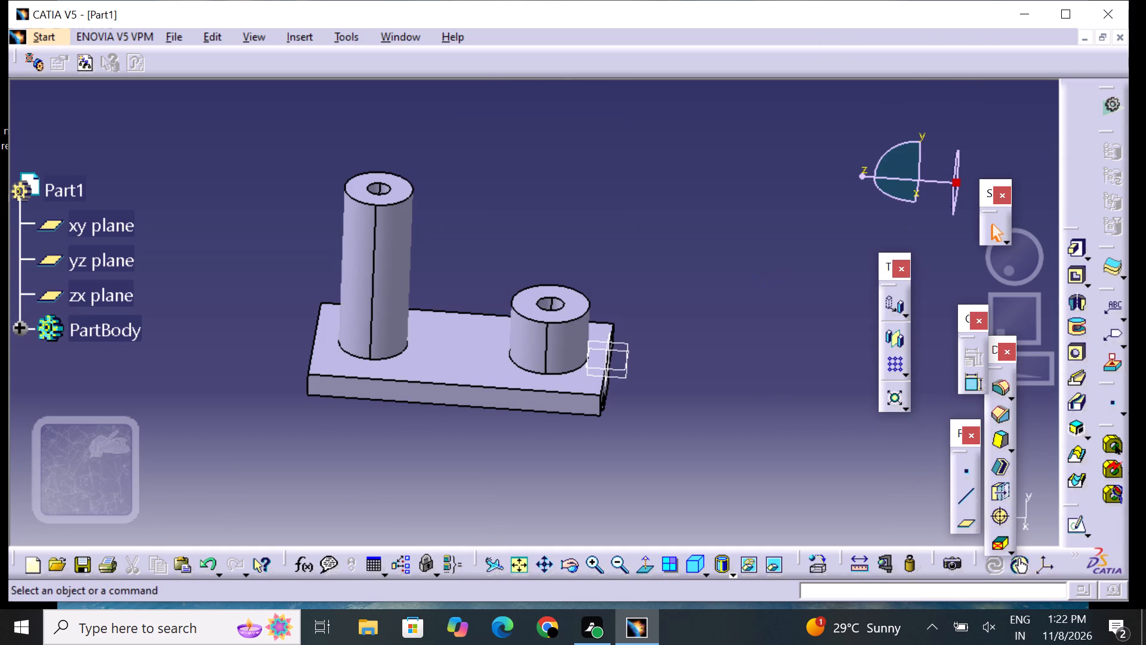
Sketch on the yz plane a closed profile between the bosses, with 90 mm and 30 mm horizontal sides 50 mm apart and a sloping side.
{"action": "left_click", "coordinate": [628, 338]}
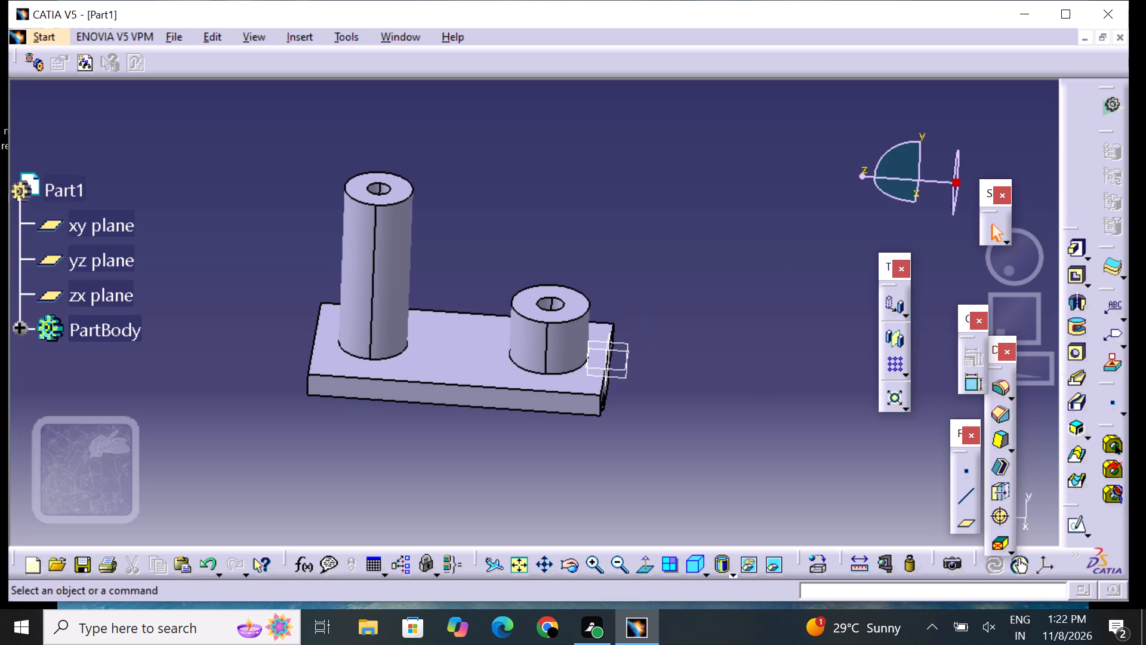
{"action": "left_click", "coordinate": [622, 340]}
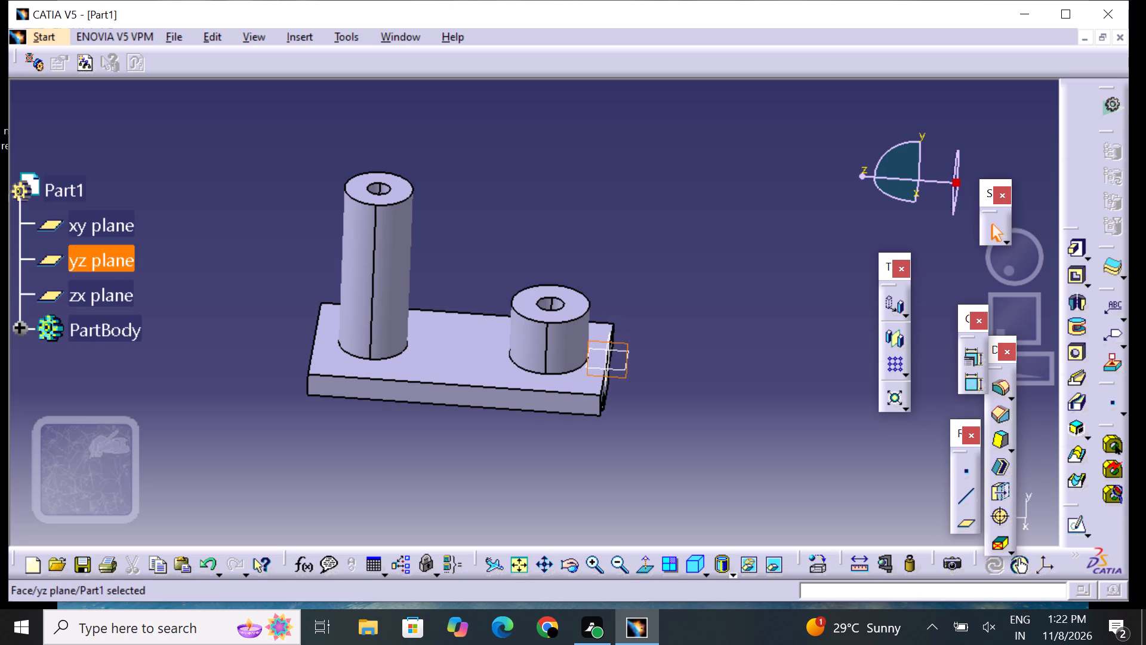
{"action": "left_click", "coordinate": [1076, 527]}
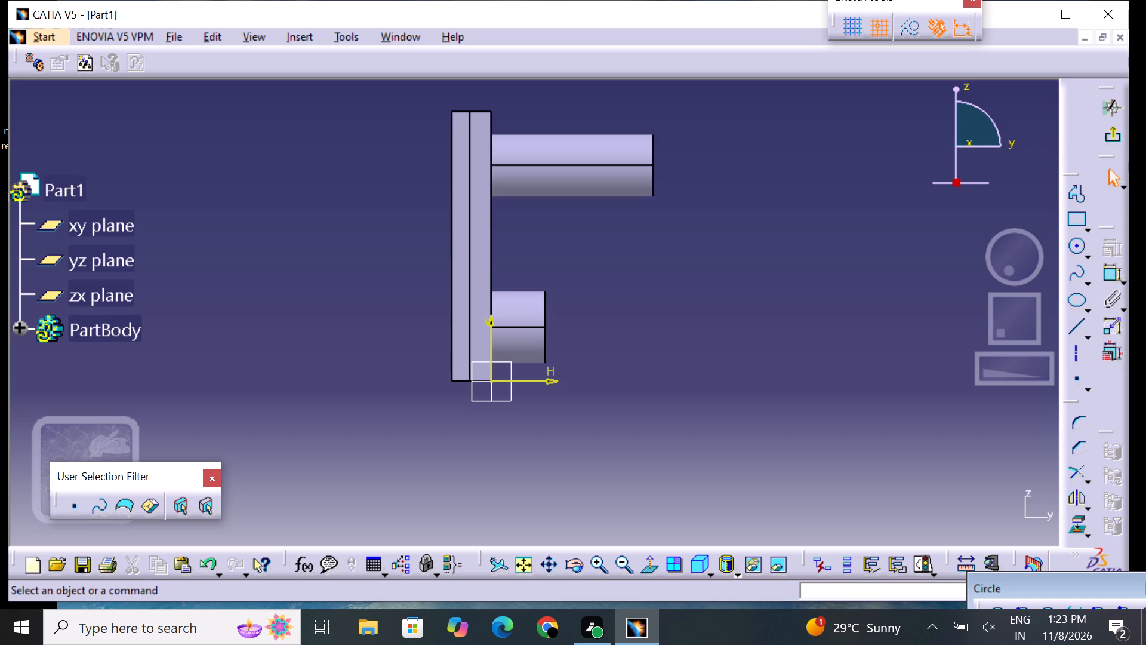
{"action": "left_click", "coordinate": [1061, 192]}
{"action": "left_click", "coordinate": [1075, 191]}
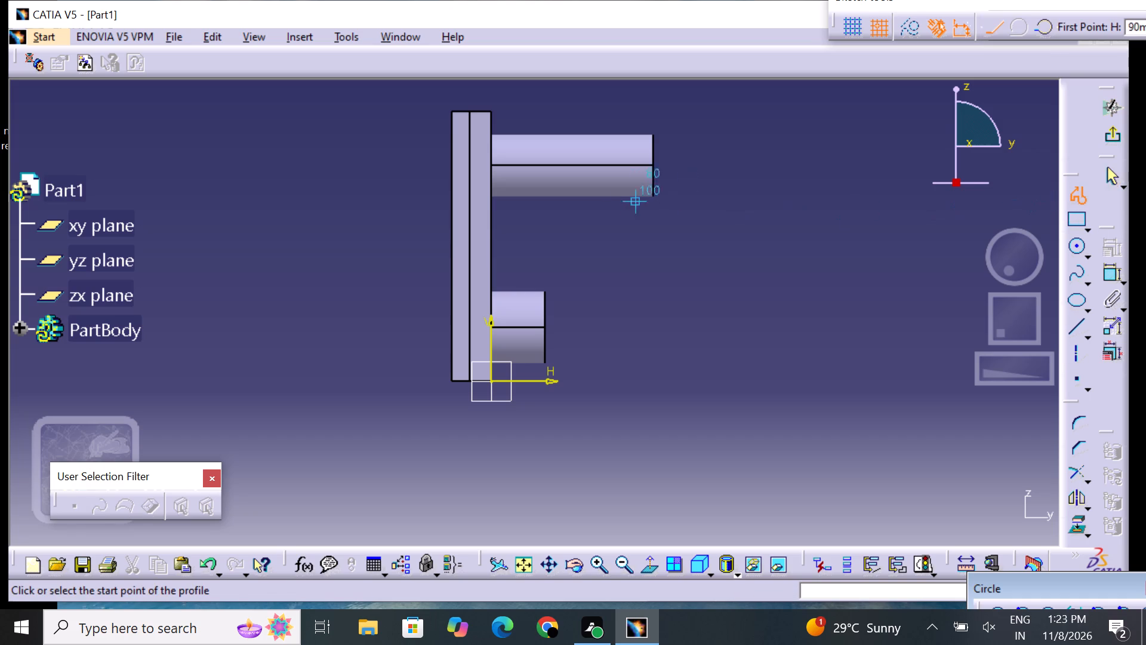
{"action": "left_click", "coordinate": [658, 196]}
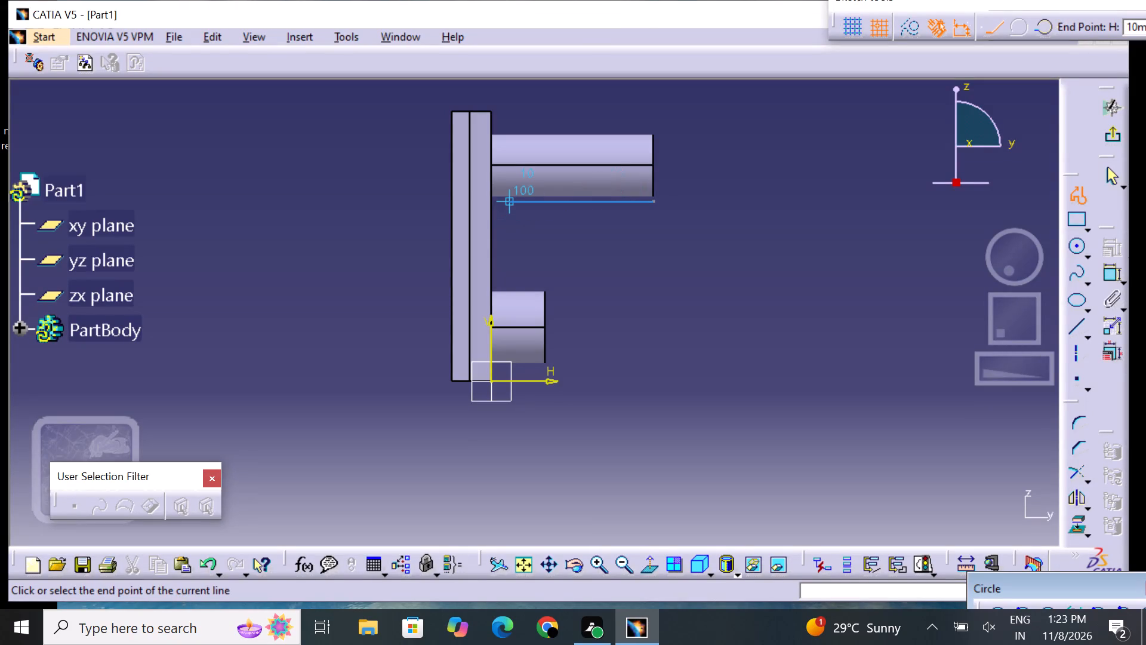
{"action": "left_click", "coordinate": [497, 196]}
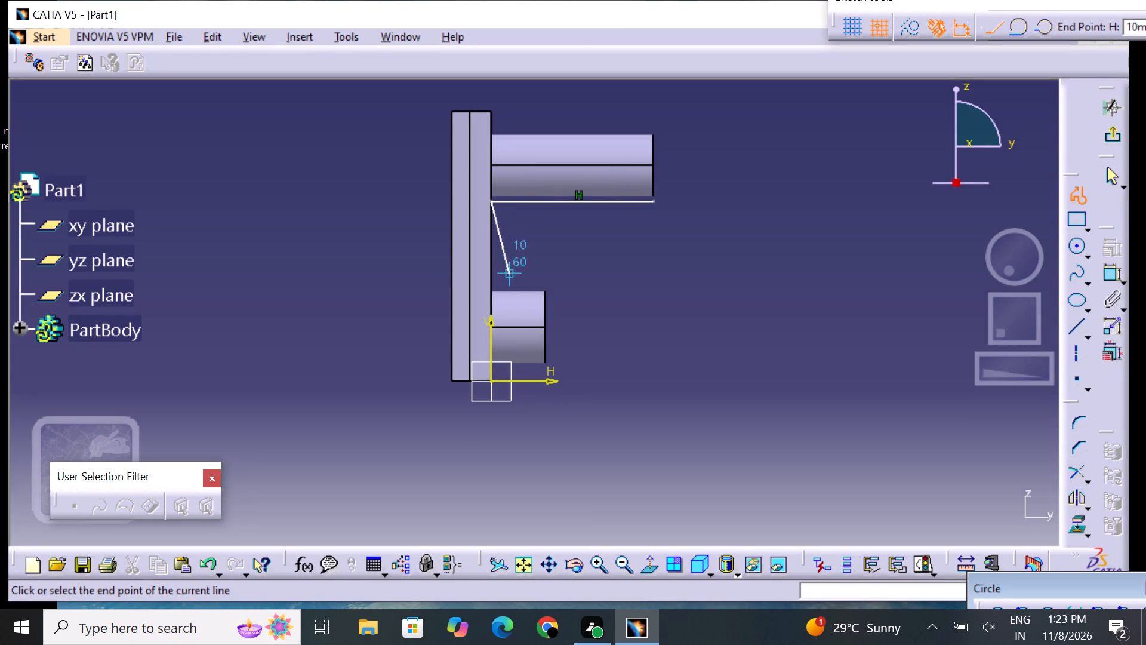
{"action": "left_click", "coordinate": [483, 289]}
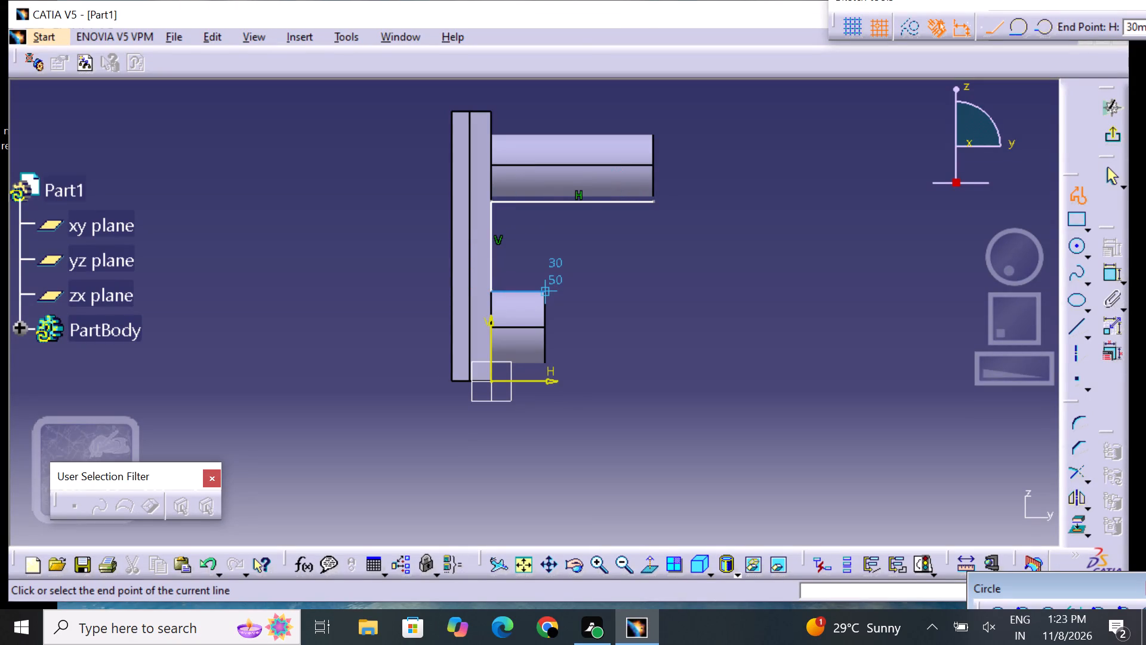
{"action": "left_click", "coordinate": [548, 288]}
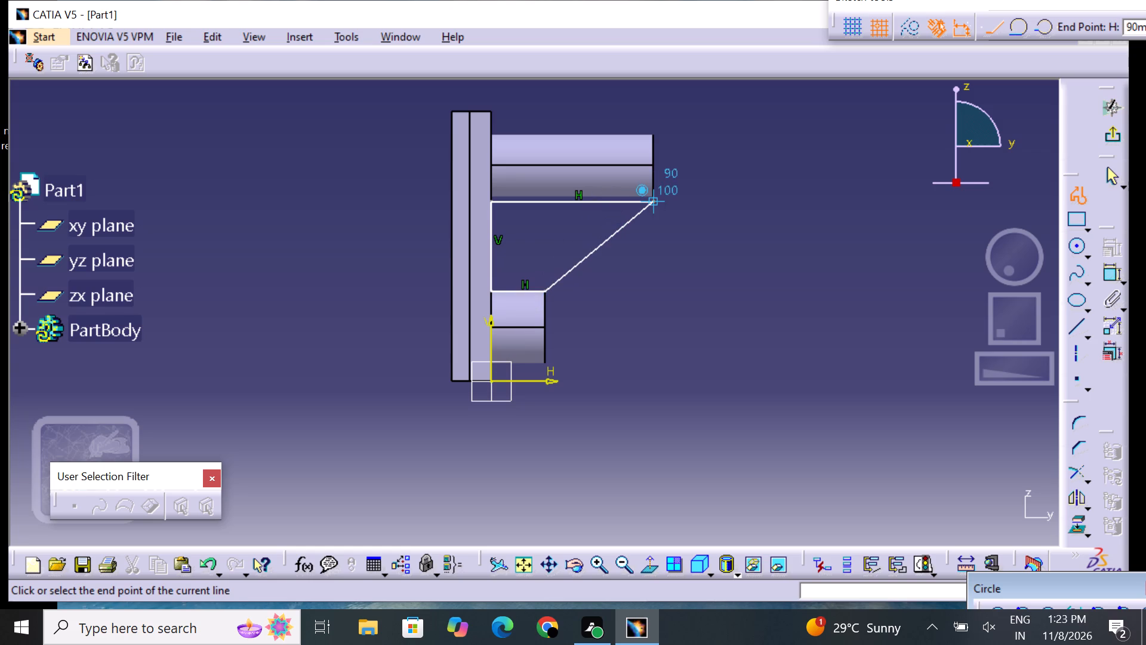
{"action": "left_click", "coordinate": [649, 204]}
{"action": "left_click", "coordinate": [671, 257]}
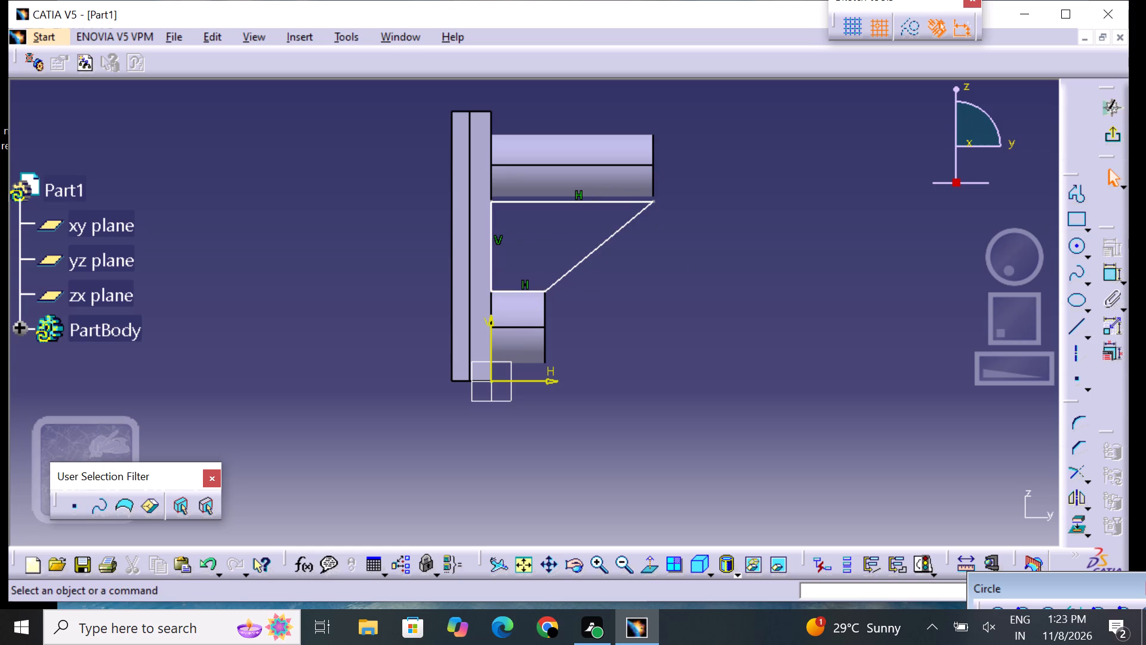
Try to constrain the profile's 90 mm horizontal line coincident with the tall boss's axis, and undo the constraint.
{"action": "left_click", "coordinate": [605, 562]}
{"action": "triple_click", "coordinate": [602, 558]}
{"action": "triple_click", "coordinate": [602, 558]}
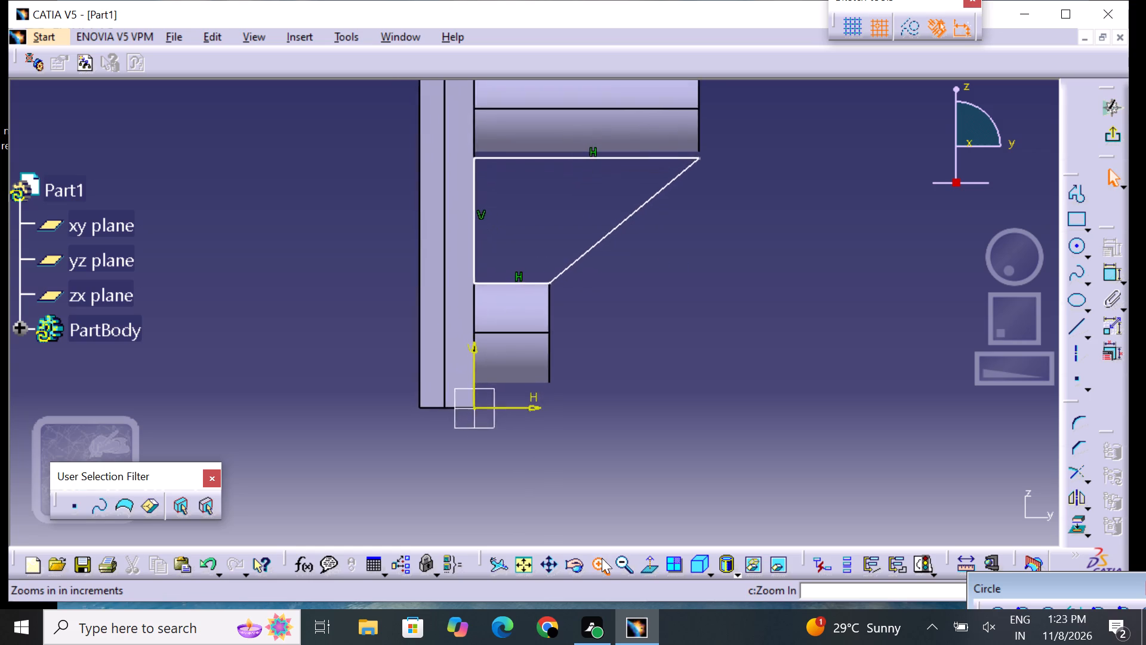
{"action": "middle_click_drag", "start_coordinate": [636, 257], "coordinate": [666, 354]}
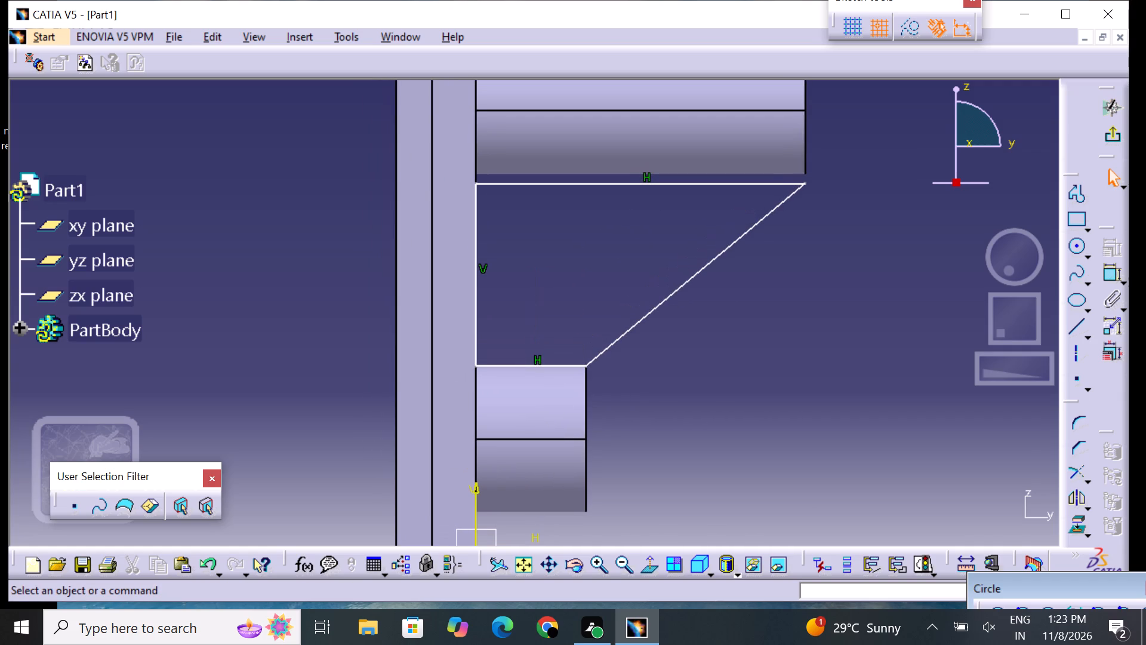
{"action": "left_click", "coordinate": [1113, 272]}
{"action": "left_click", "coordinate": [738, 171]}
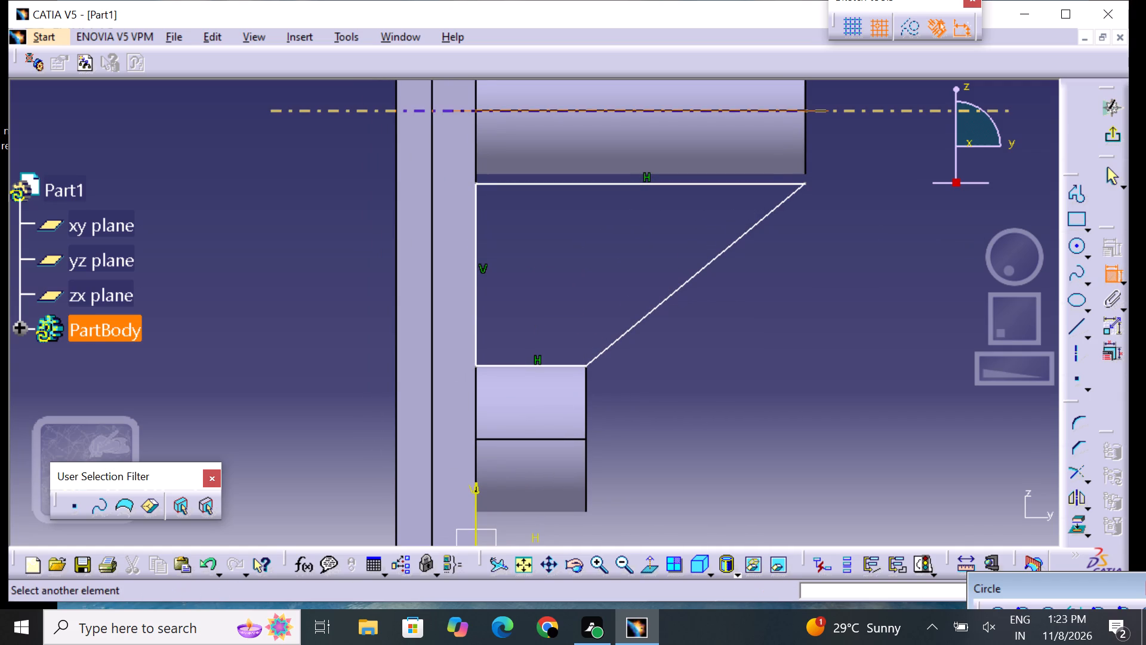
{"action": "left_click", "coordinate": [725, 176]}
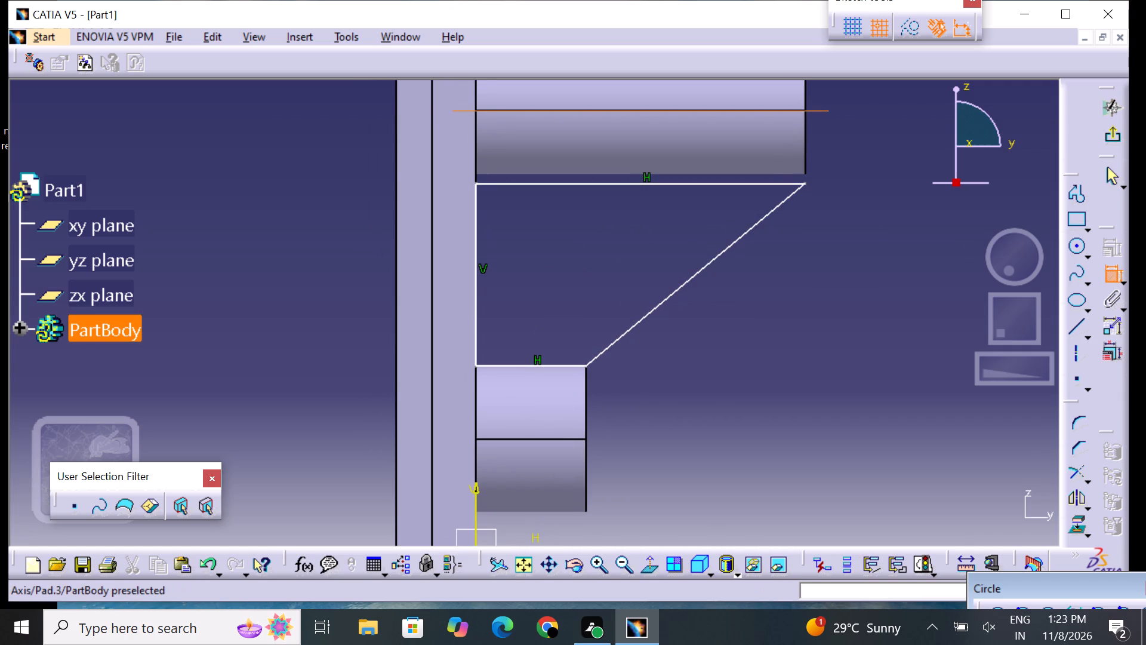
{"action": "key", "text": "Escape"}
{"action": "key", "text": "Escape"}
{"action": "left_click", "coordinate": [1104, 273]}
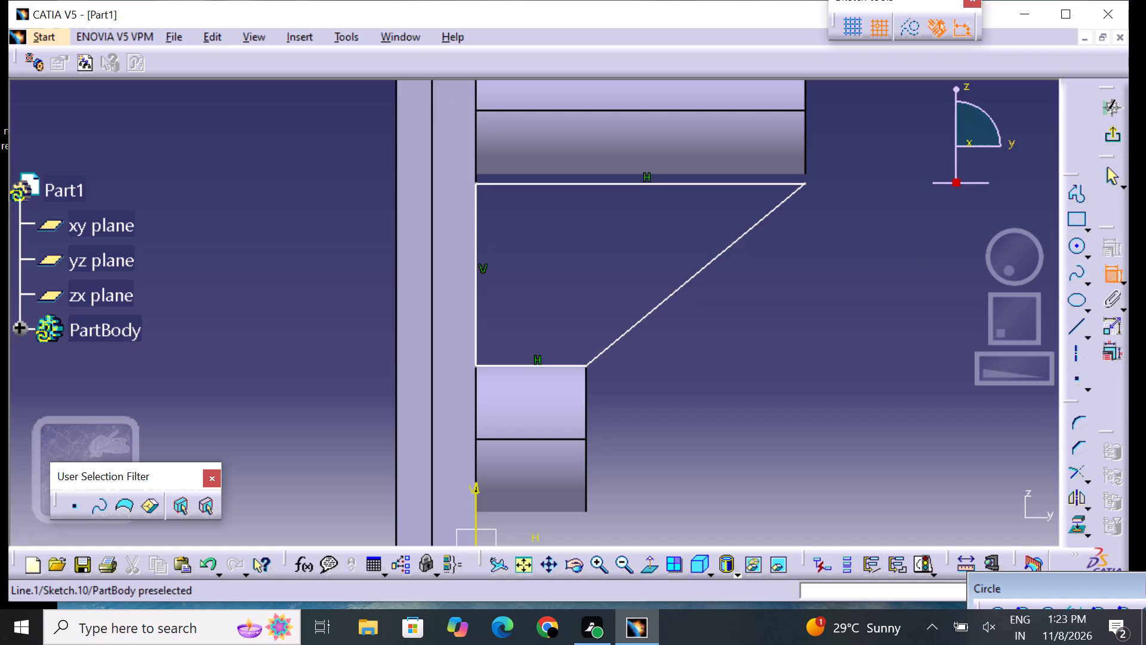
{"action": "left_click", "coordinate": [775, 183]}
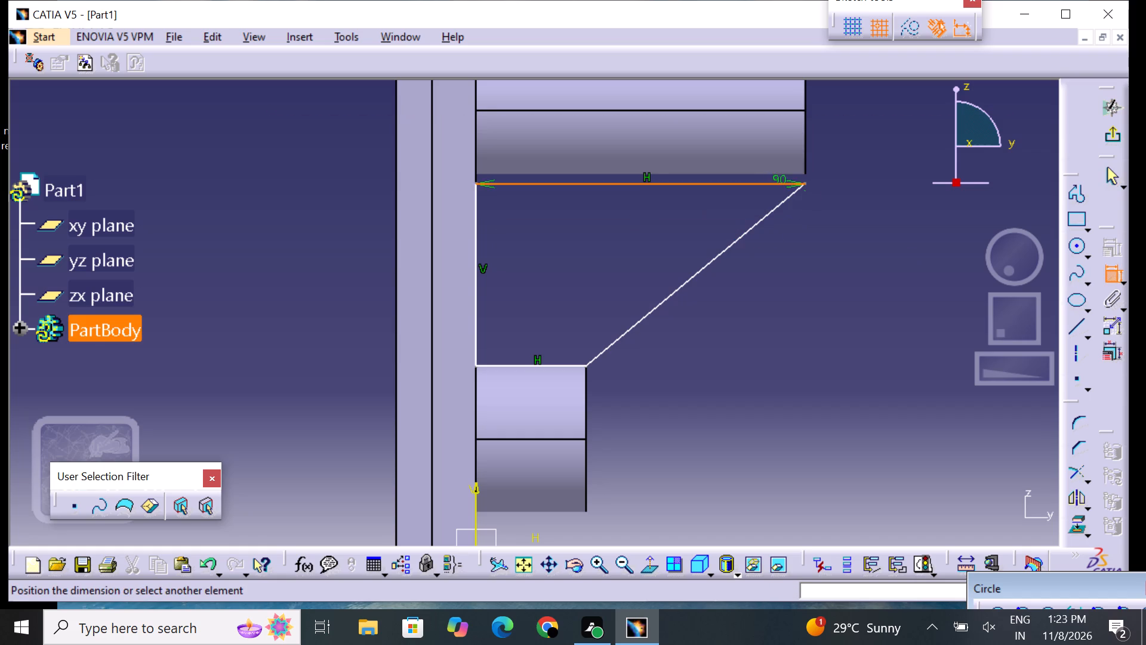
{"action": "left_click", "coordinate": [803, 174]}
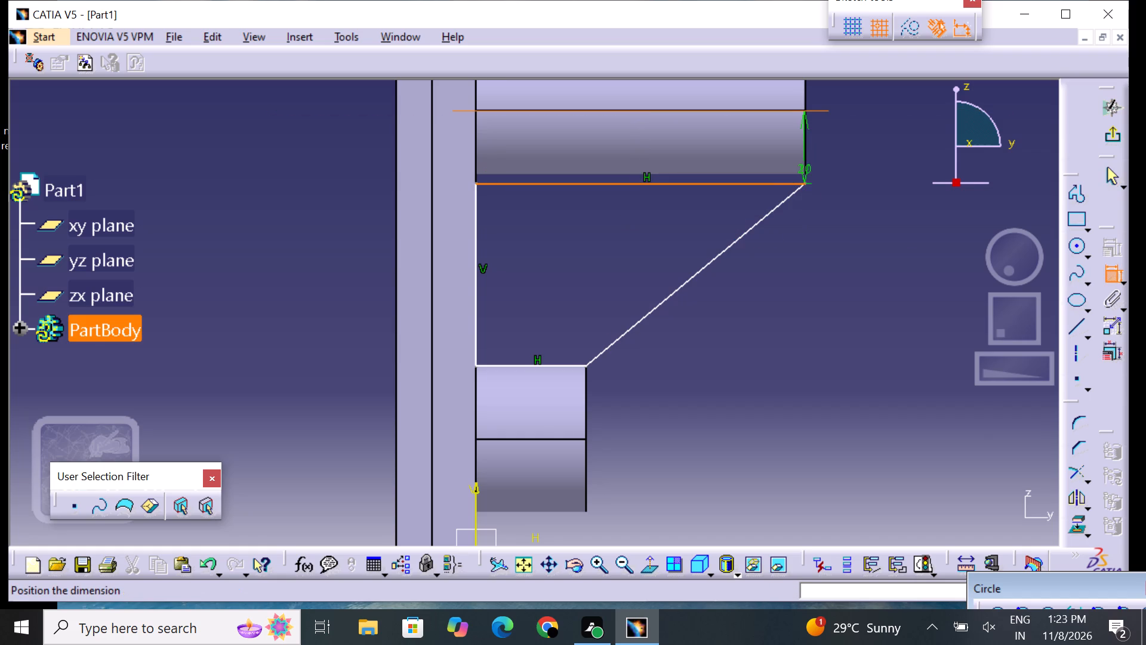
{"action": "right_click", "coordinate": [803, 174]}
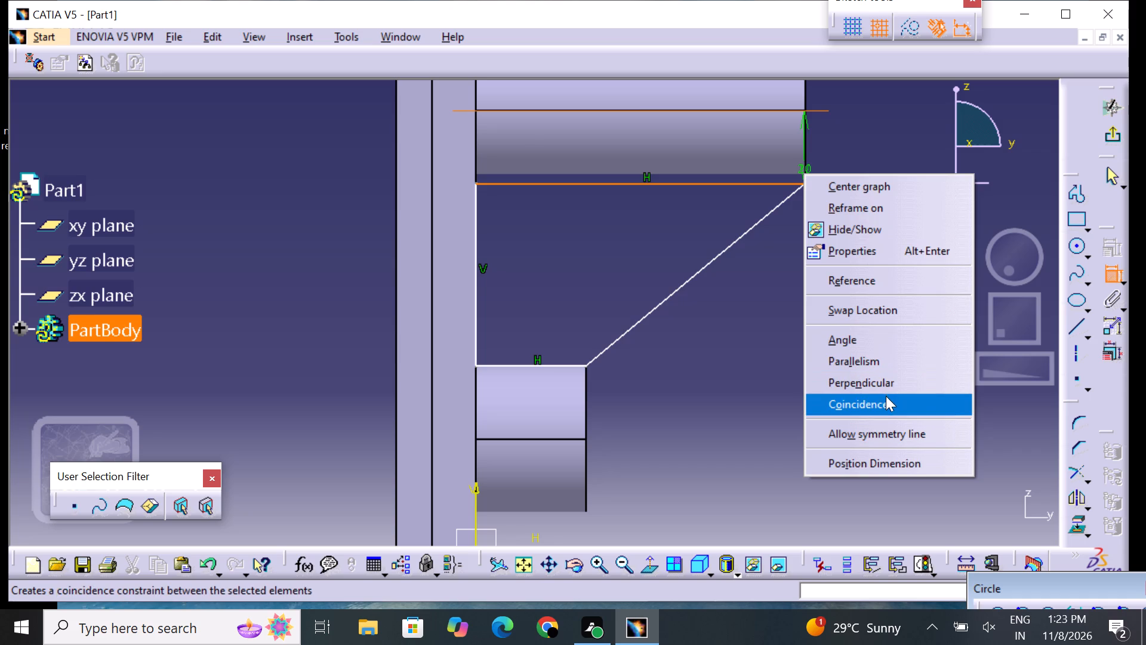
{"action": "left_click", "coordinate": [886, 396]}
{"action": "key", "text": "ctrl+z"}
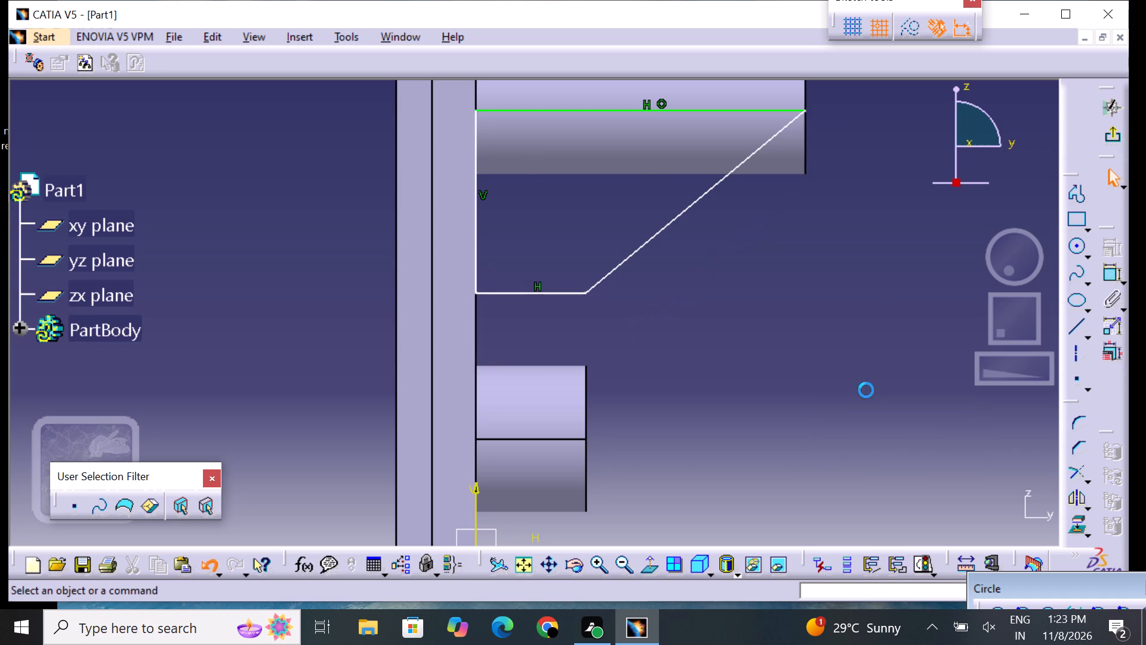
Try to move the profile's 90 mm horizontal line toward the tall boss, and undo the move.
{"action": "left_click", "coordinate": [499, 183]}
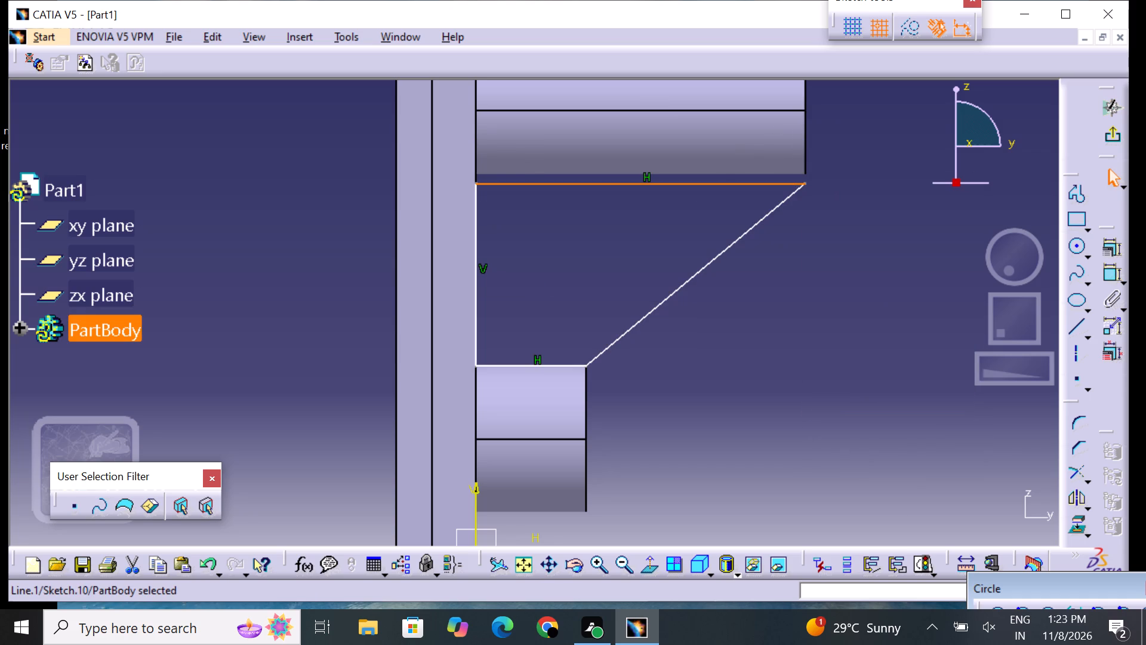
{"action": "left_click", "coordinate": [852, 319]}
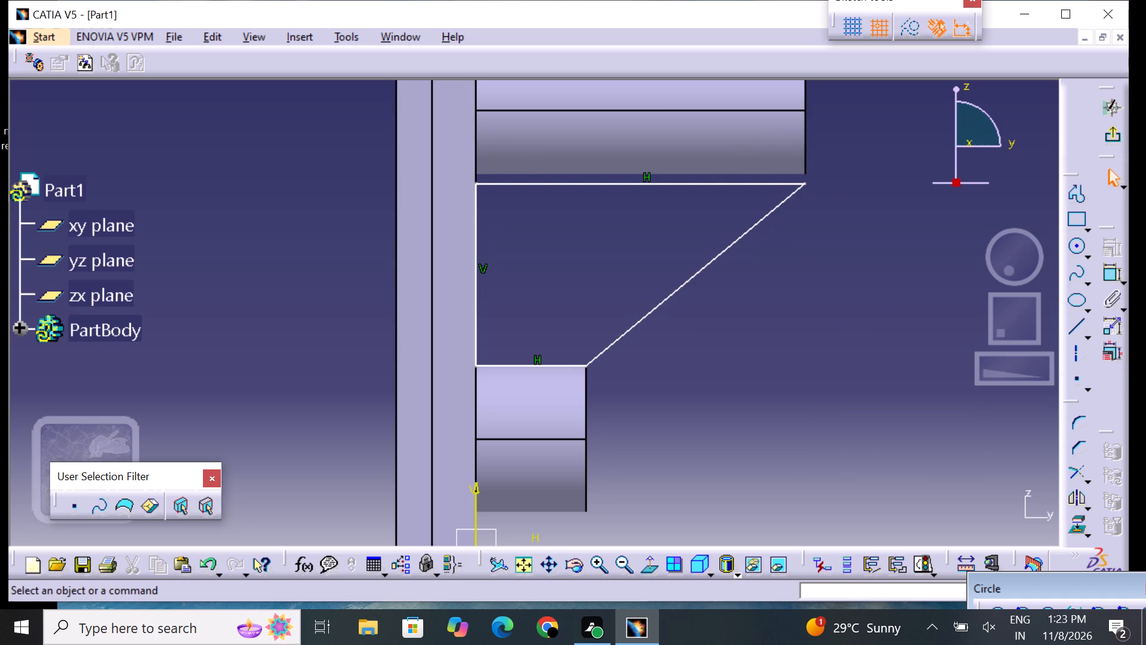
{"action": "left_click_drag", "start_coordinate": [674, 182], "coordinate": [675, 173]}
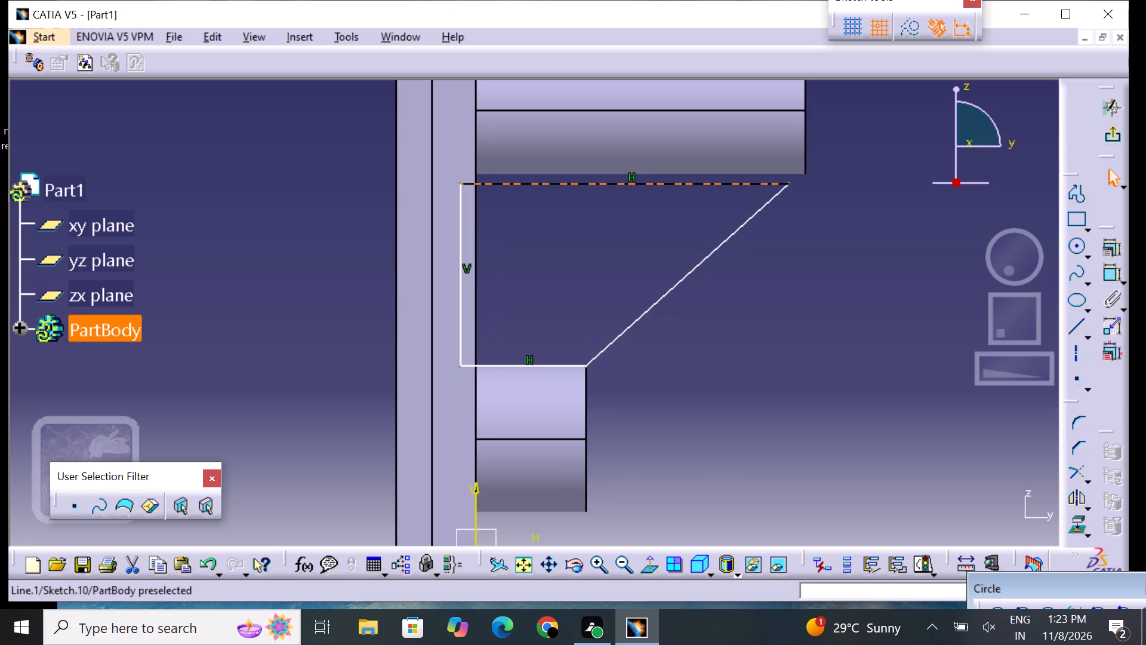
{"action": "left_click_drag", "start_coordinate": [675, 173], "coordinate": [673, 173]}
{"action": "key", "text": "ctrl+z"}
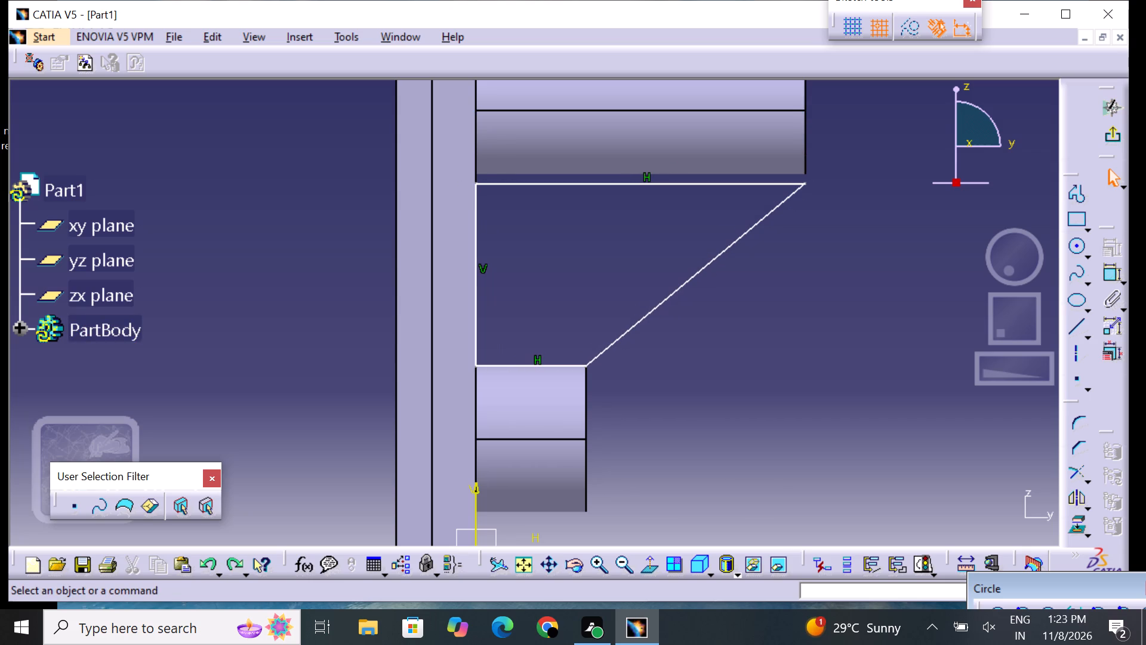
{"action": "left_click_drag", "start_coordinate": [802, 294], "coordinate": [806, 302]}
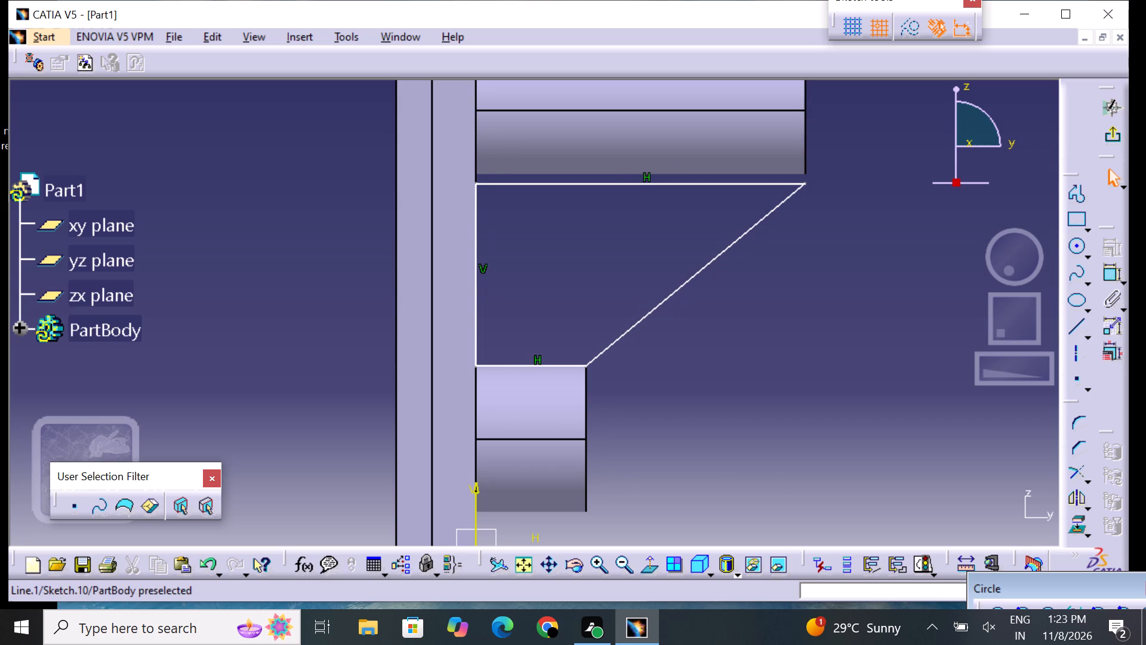
Delete the profile's 90 mm horizontal line beside the tall boss and the sloping line joining the two boss ends.
{"action": "left_click", "coordinate": [705, 182]}
{"action": "left_click", "coordinate": [746, 186]}
{"action": "right_click_drag", "start_coordinate": [745, 186], "coordinate": [741, 193]}
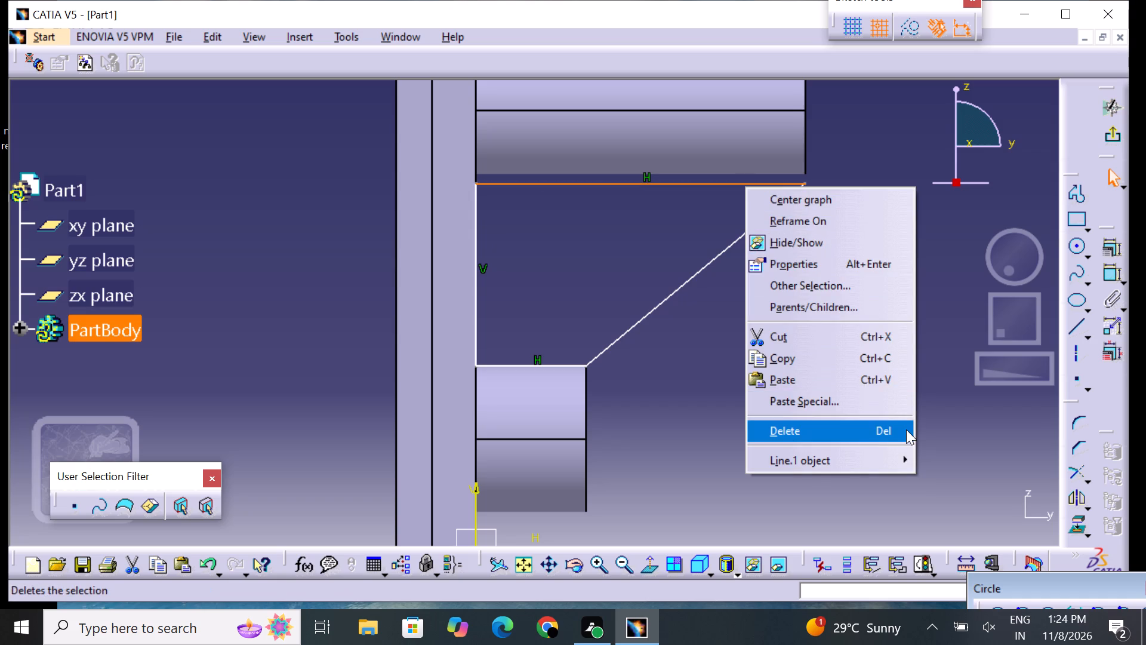
{"action": "left_click", "coordinate": [906, 429]}
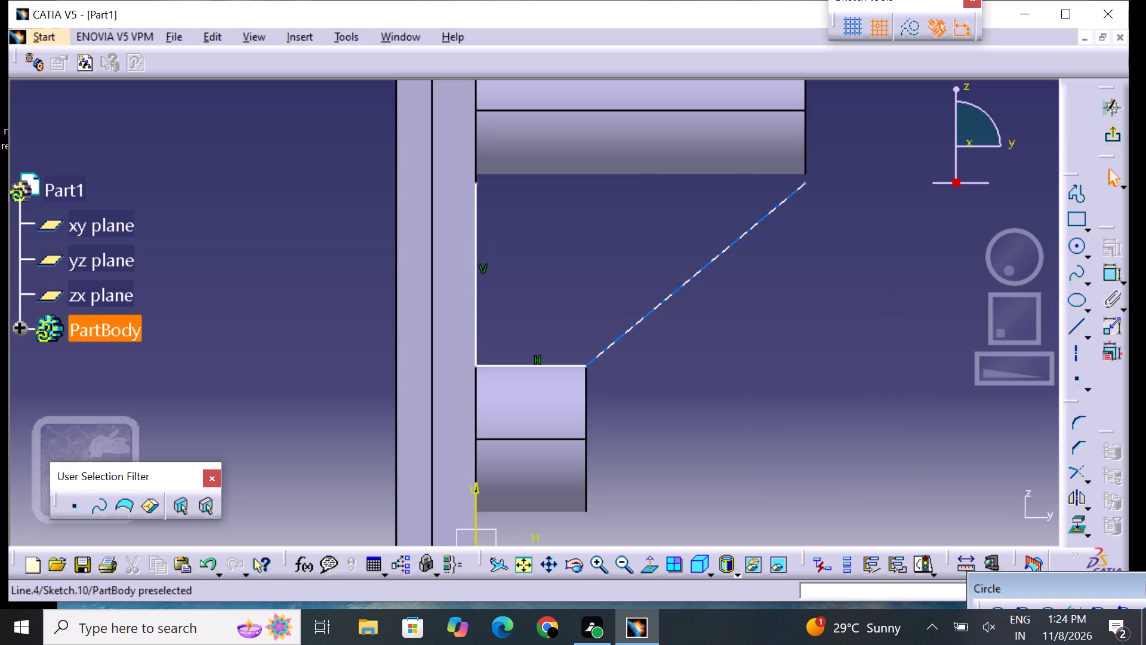
{"action": "left_click", "coordinate": [717, 255]}
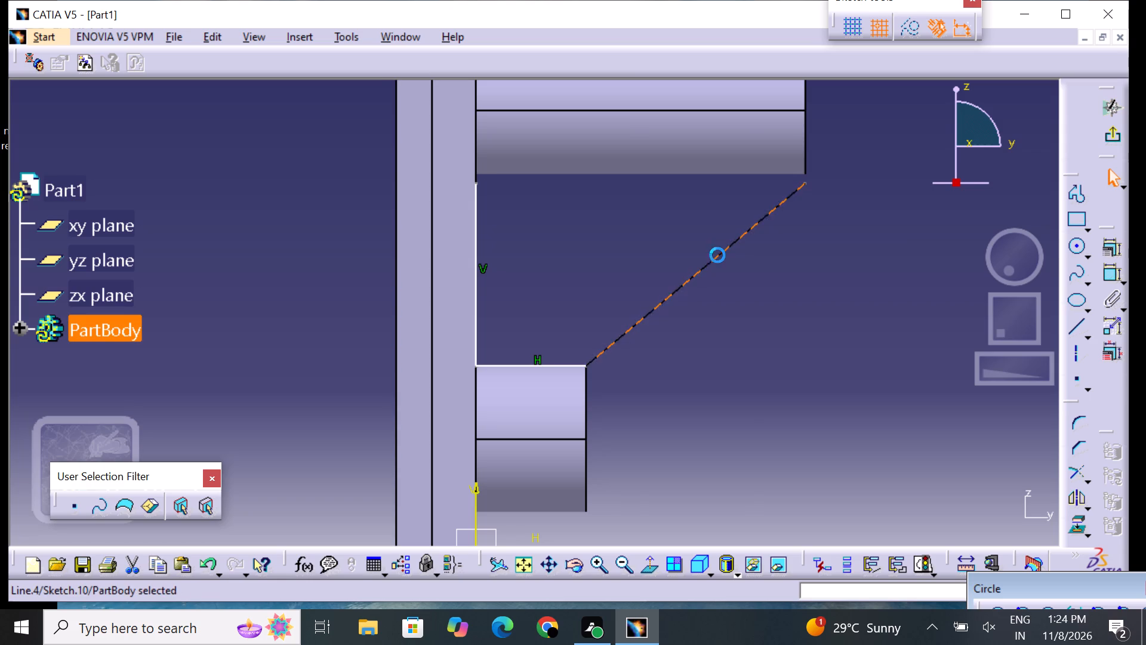
{"action": "right_click", "coordinate": [717, 255]}
{"action": "left_click", "coordinate": [799, 497]}
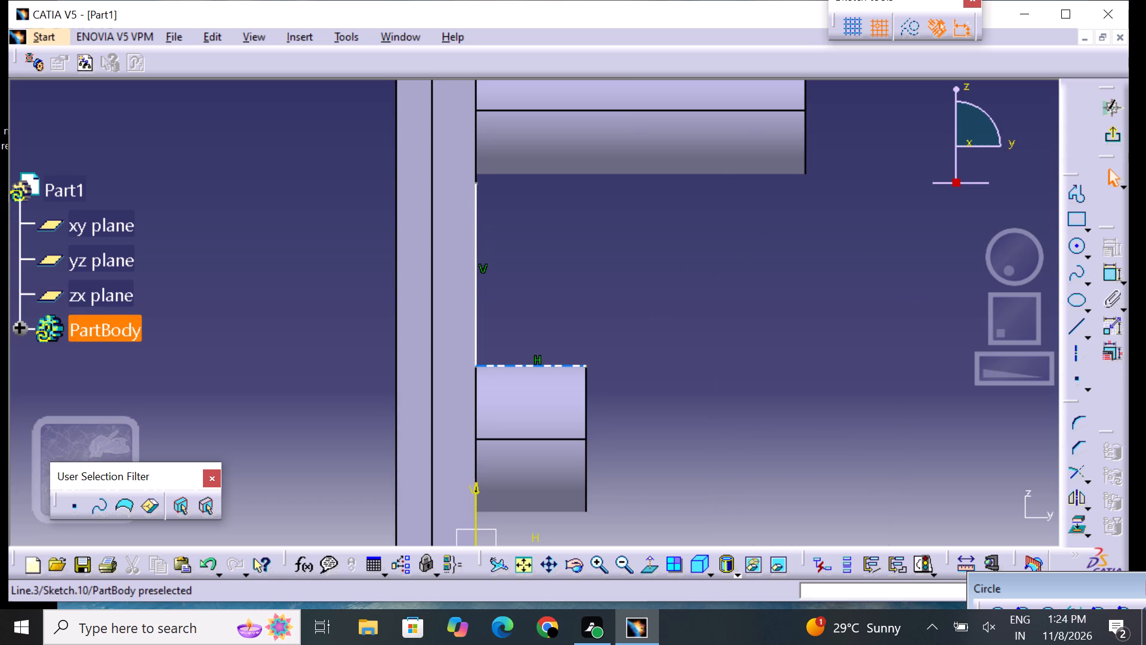
Delete the profile's remaining horizontal line along the short boss and the vertical line along the pad face.
{"action": "left_click", "coordinate": [550, 361]}
{"action": "right_click", "coordinate": [550, 361]}
{"action": "left_click", "coordinate": [620, 320]}
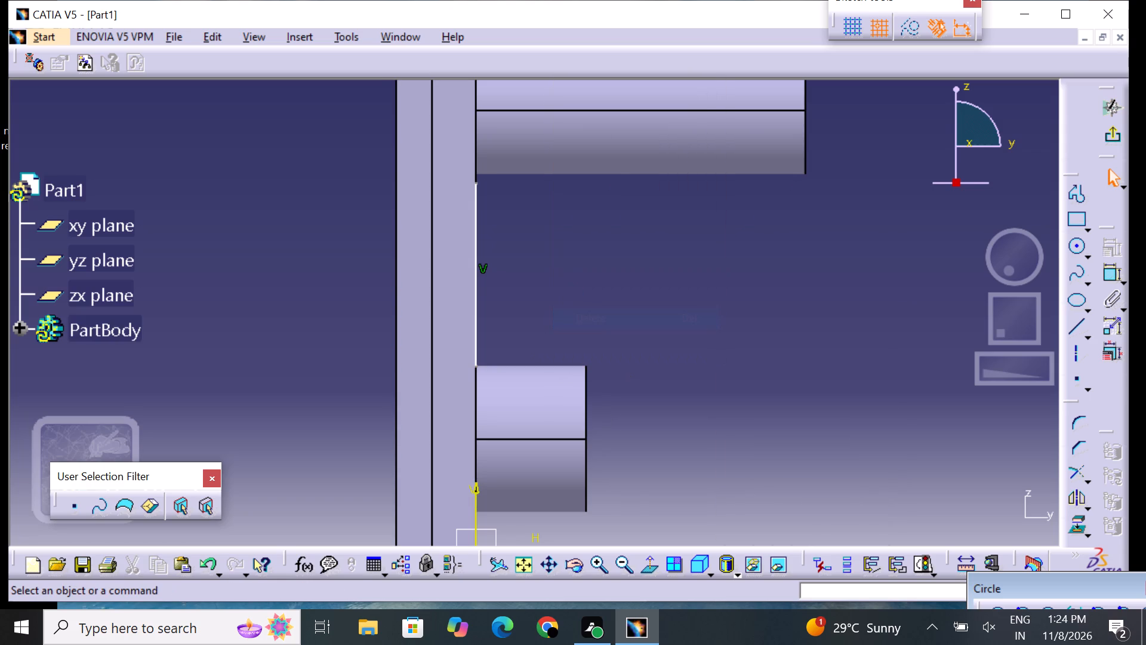
{"action": "left_click", "coordinate": [474, 239]}
{"action": "right_click", "coordinate": [475, 239]}
{"action": "left_click", "coordinate": [547, 480]}
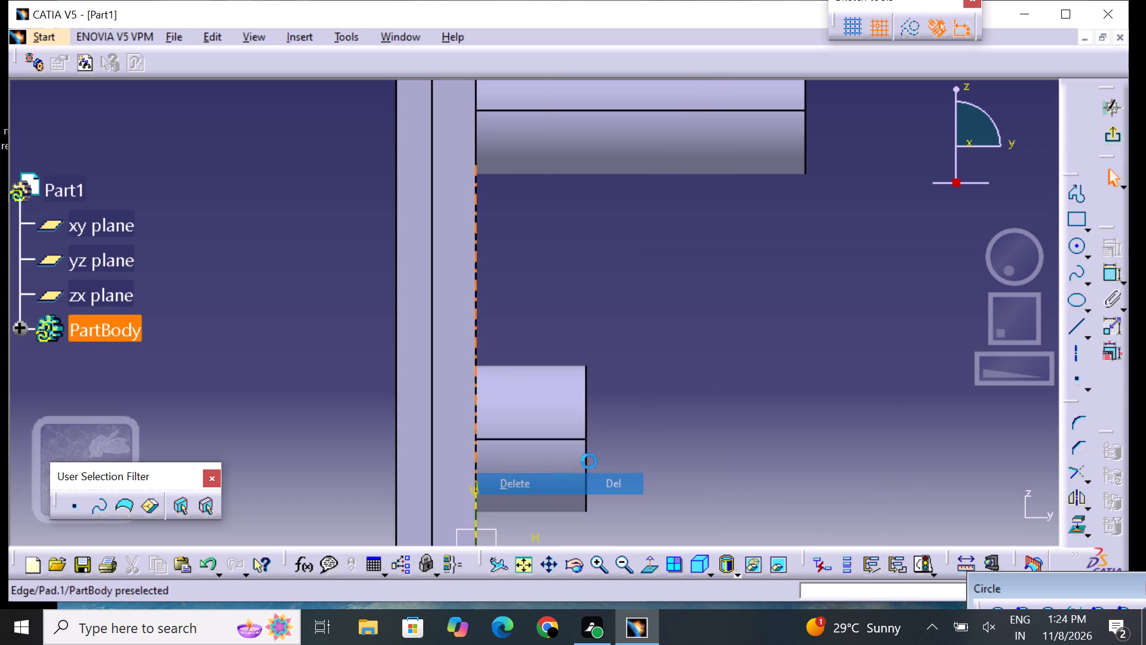
{"action": "left_click", "coordinate": [722, 386]}
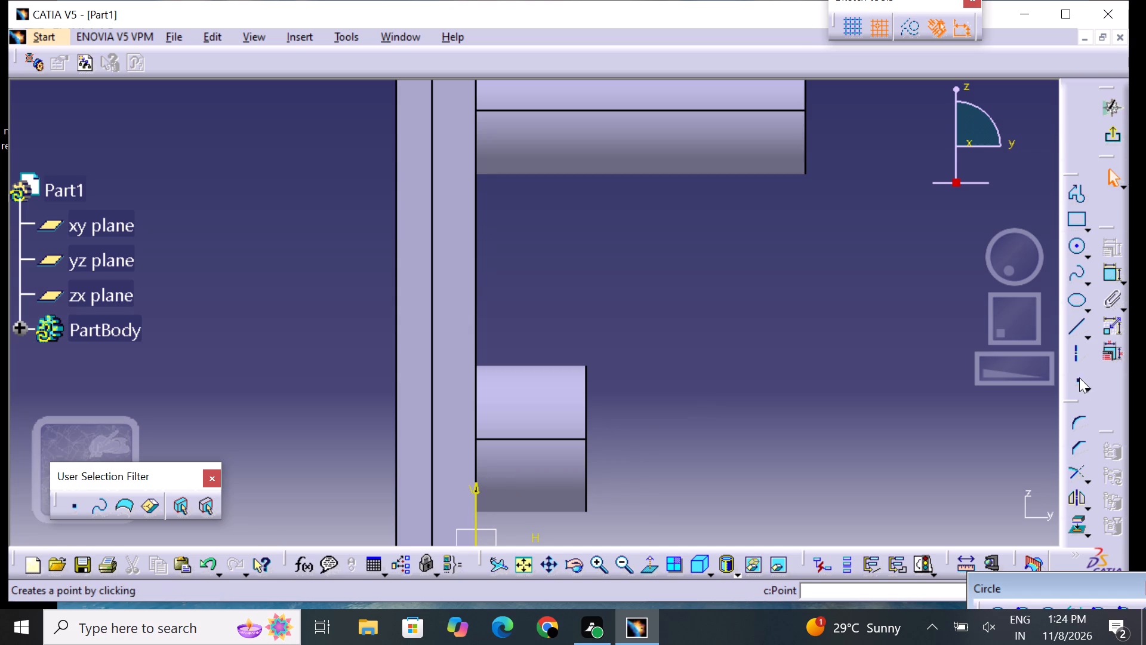
Sketch a 90 mm horizontal line just below the tall boss, from H 90 mm back to the pad face, at V 100 mm.
{"action": "left_click", "coordinate": [1079, 325]}
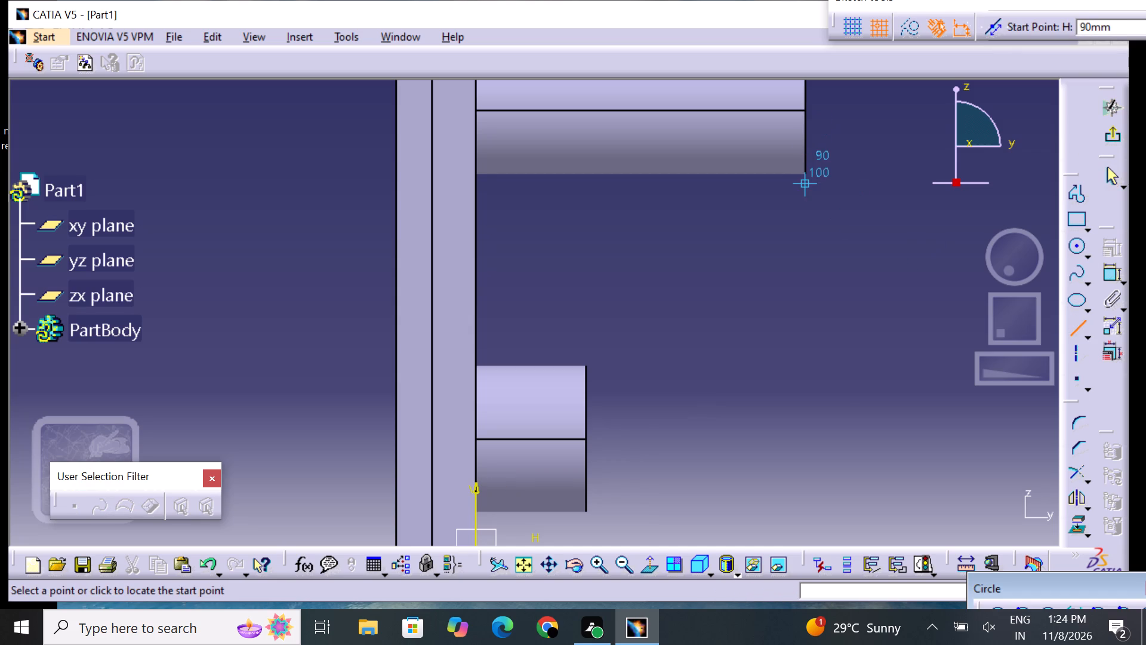
{"action": "left_click", "coordinate": [802, 173]}
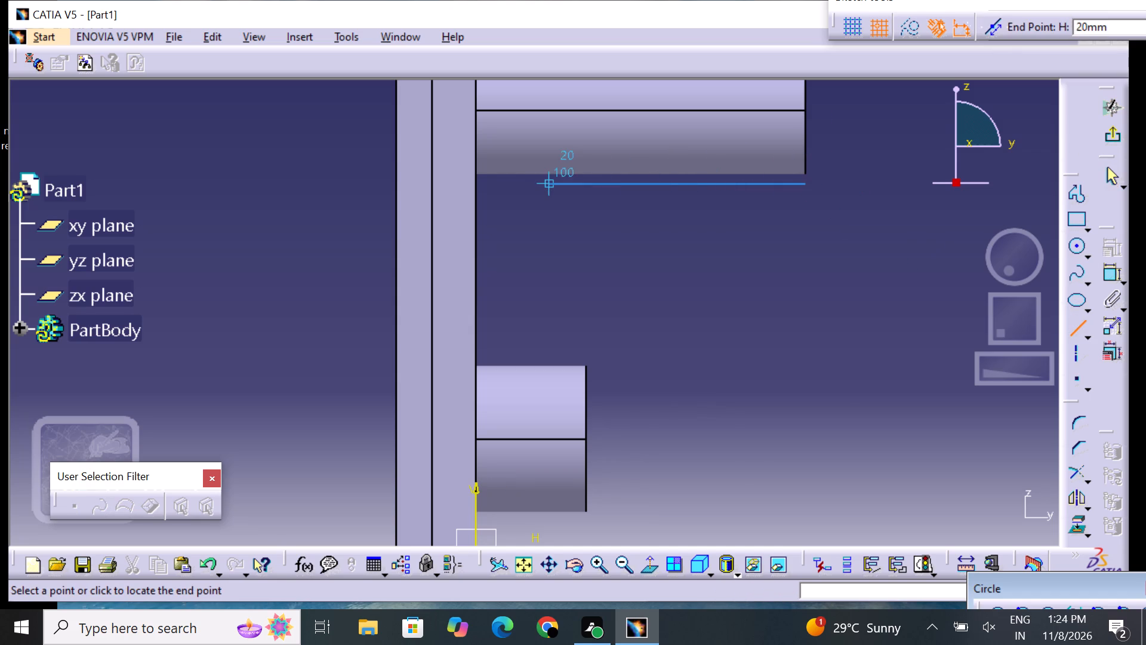
{"action": "left_click", "coordinate": [478, 173]}
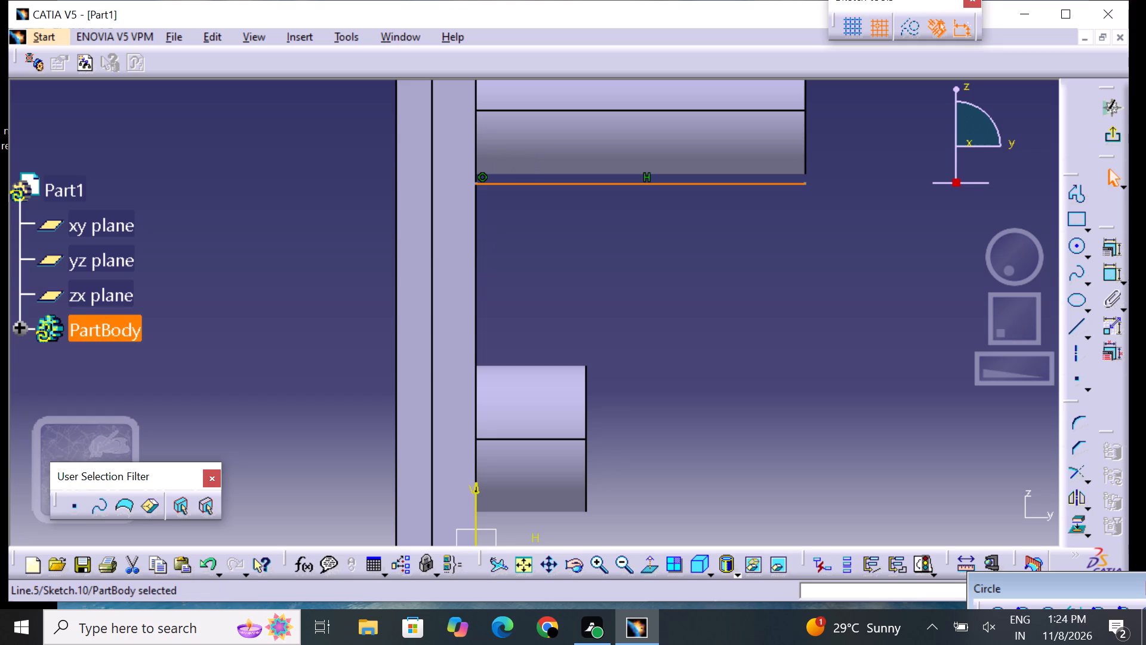
{"action": "left_click", "coordinate": [564, 241]}
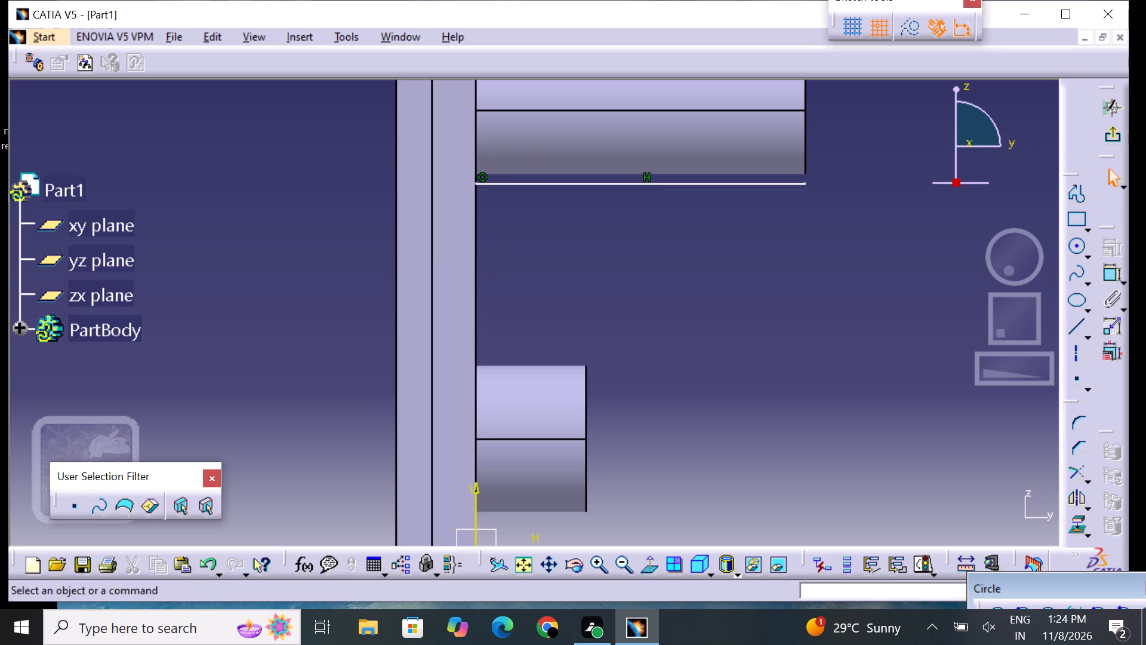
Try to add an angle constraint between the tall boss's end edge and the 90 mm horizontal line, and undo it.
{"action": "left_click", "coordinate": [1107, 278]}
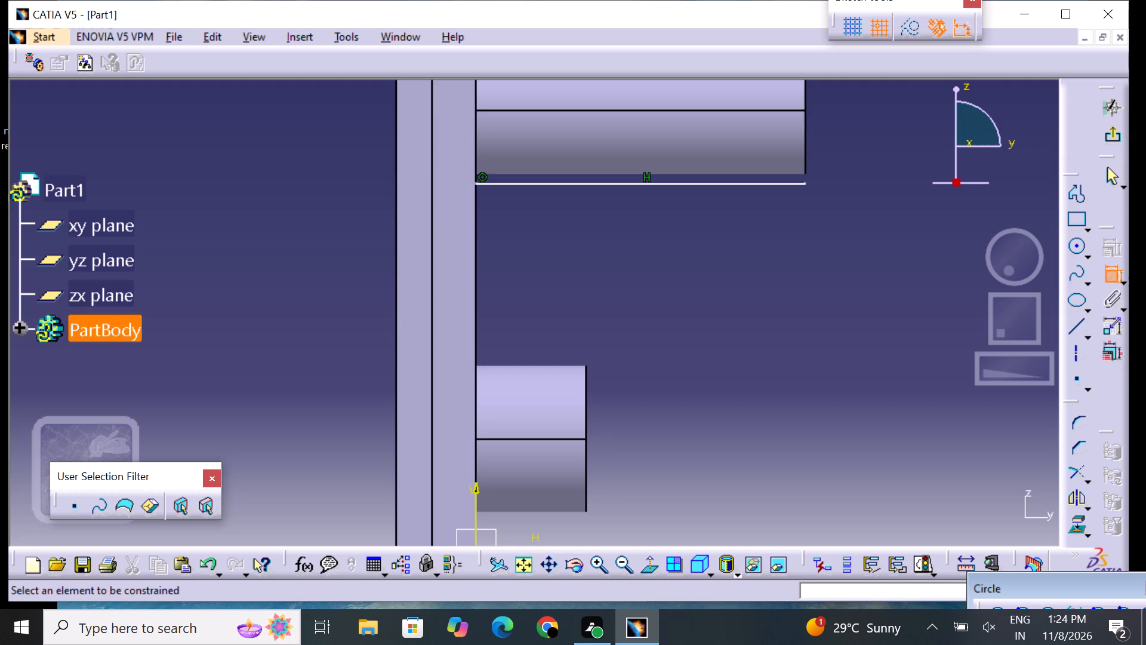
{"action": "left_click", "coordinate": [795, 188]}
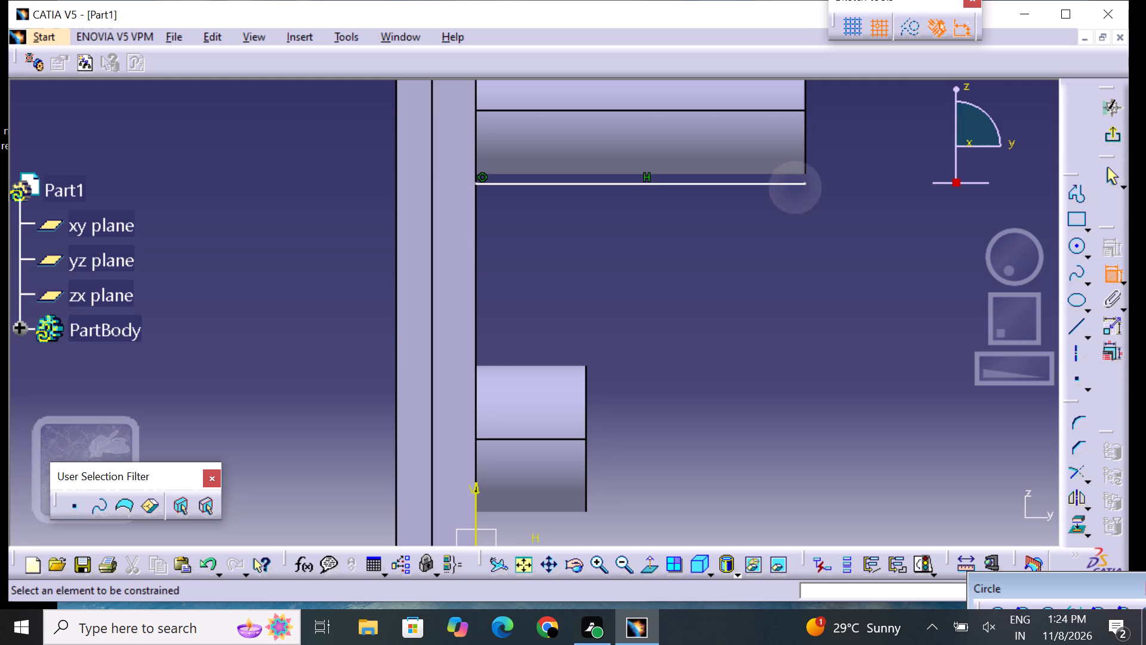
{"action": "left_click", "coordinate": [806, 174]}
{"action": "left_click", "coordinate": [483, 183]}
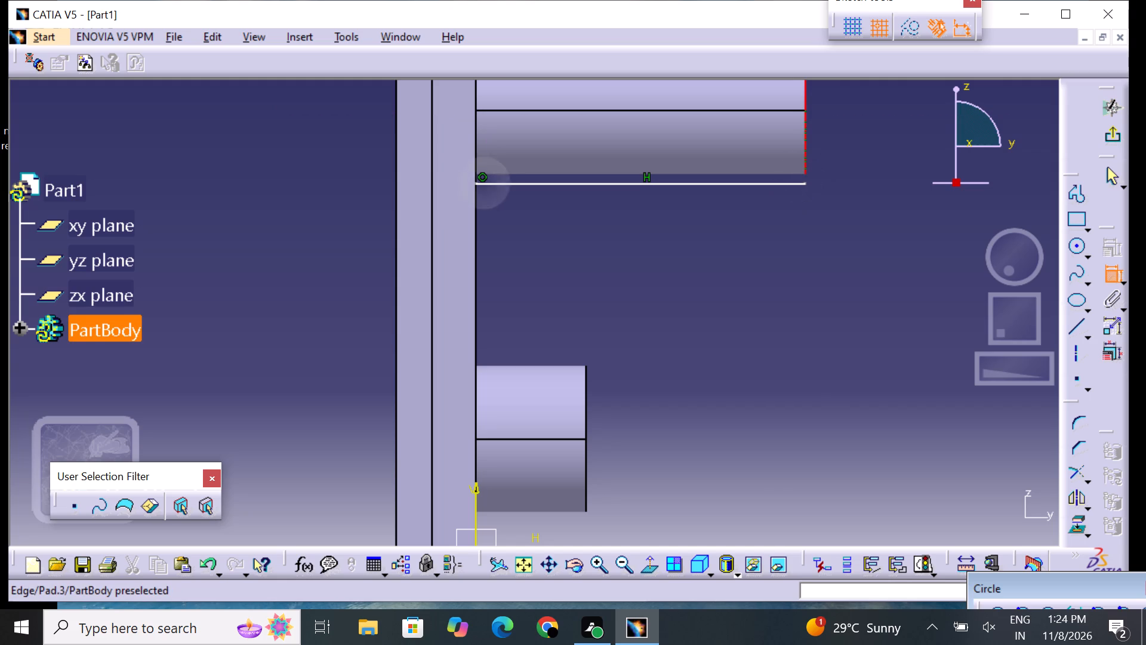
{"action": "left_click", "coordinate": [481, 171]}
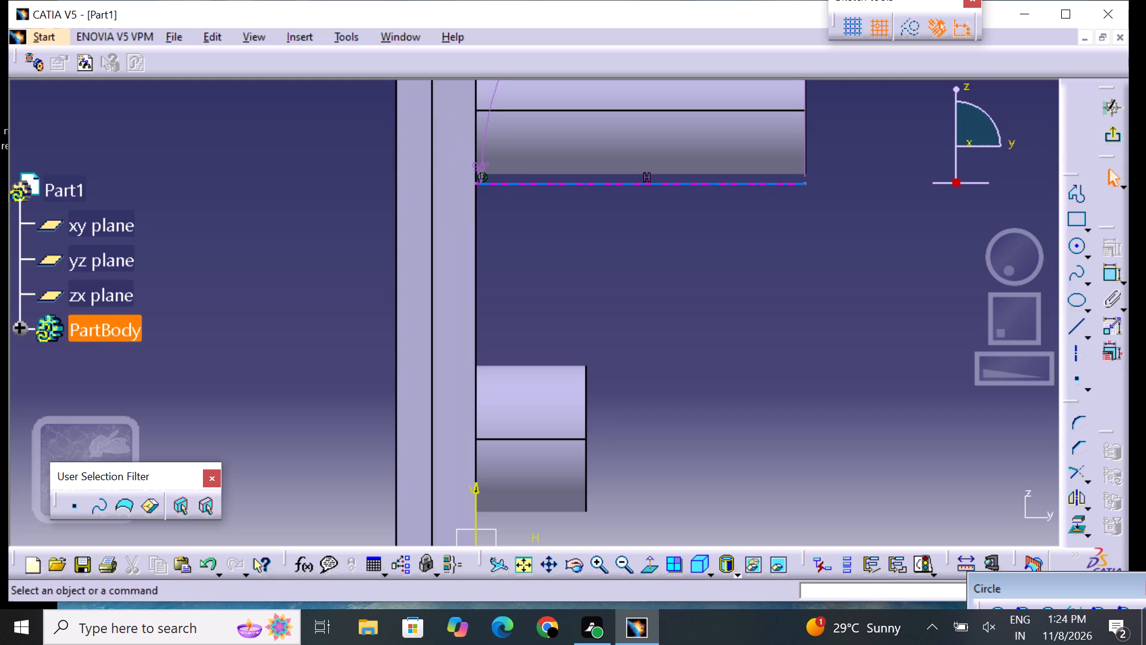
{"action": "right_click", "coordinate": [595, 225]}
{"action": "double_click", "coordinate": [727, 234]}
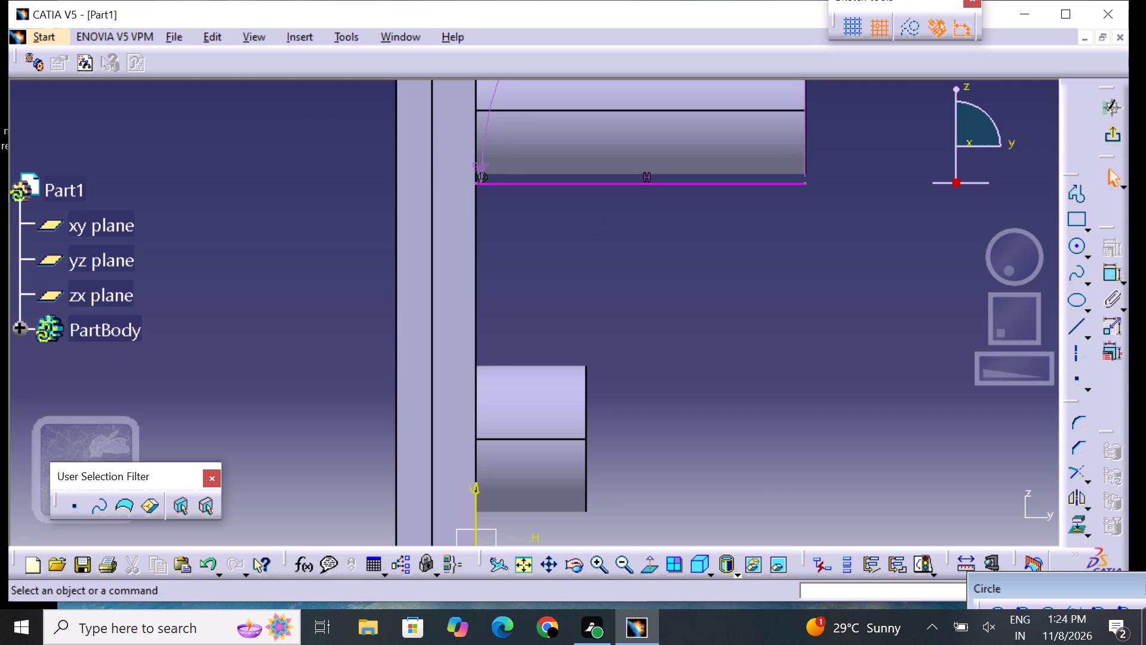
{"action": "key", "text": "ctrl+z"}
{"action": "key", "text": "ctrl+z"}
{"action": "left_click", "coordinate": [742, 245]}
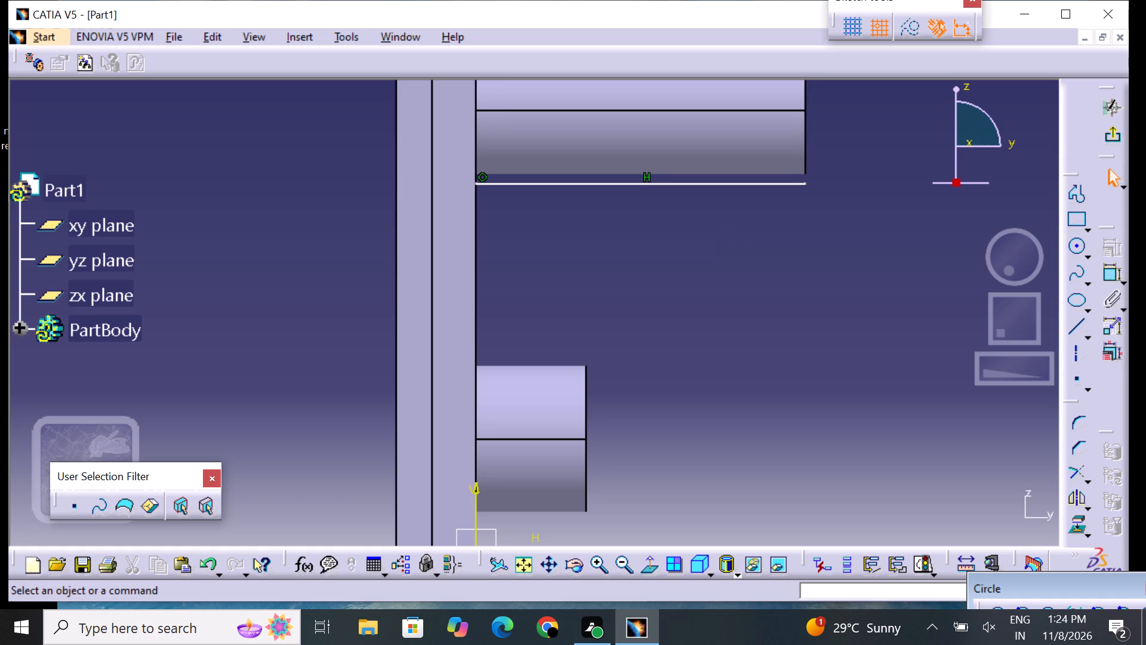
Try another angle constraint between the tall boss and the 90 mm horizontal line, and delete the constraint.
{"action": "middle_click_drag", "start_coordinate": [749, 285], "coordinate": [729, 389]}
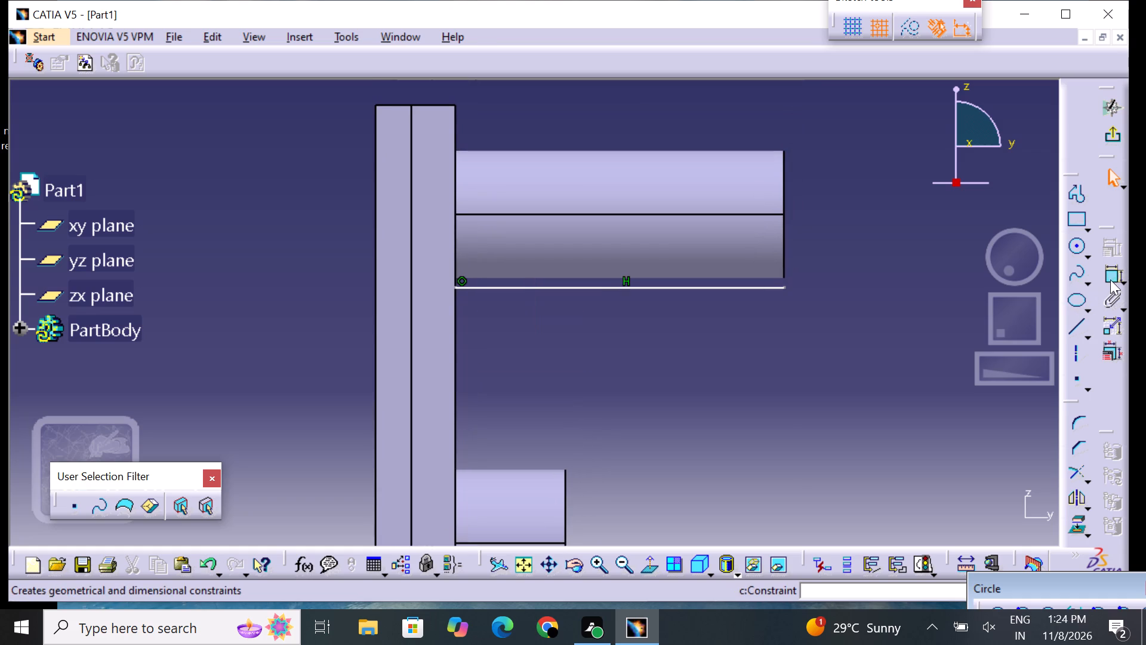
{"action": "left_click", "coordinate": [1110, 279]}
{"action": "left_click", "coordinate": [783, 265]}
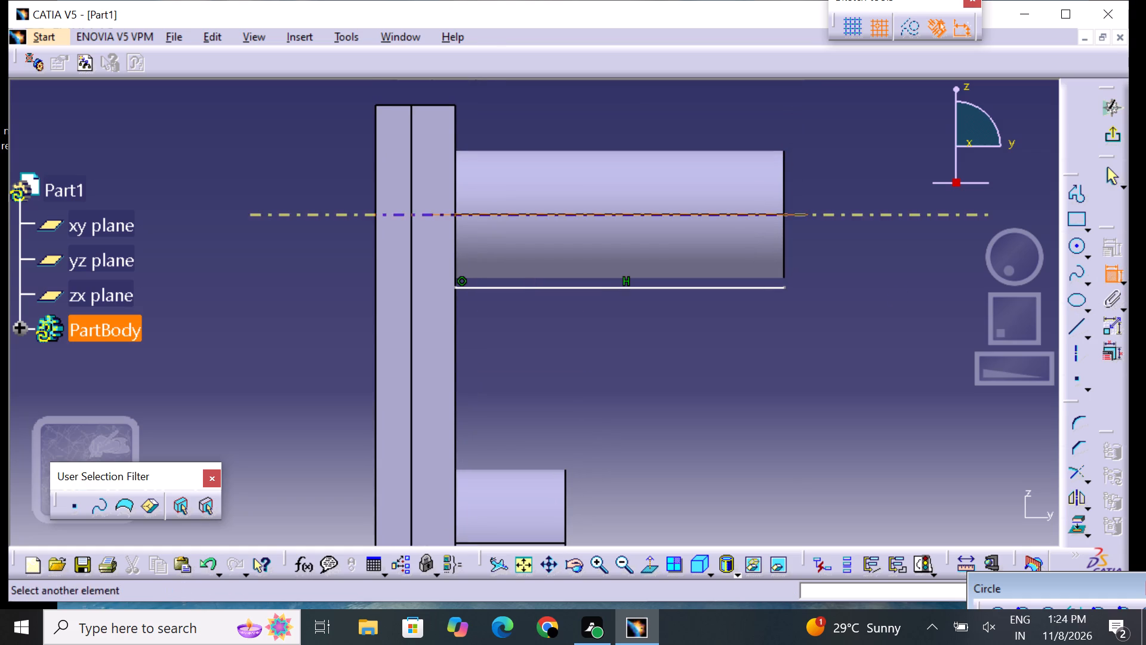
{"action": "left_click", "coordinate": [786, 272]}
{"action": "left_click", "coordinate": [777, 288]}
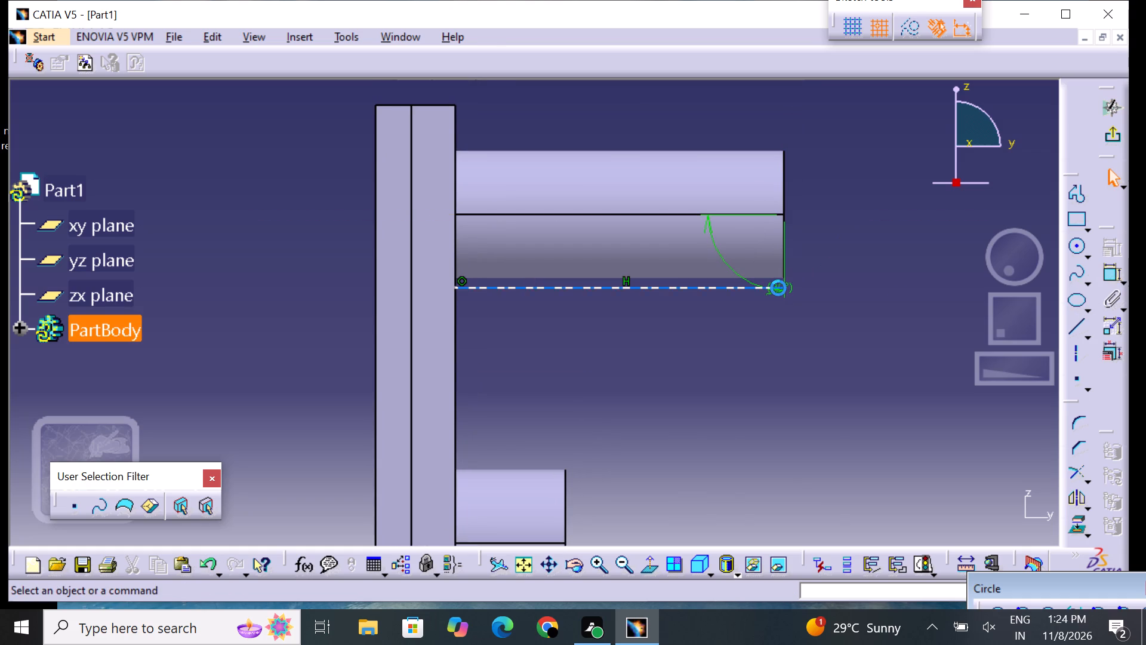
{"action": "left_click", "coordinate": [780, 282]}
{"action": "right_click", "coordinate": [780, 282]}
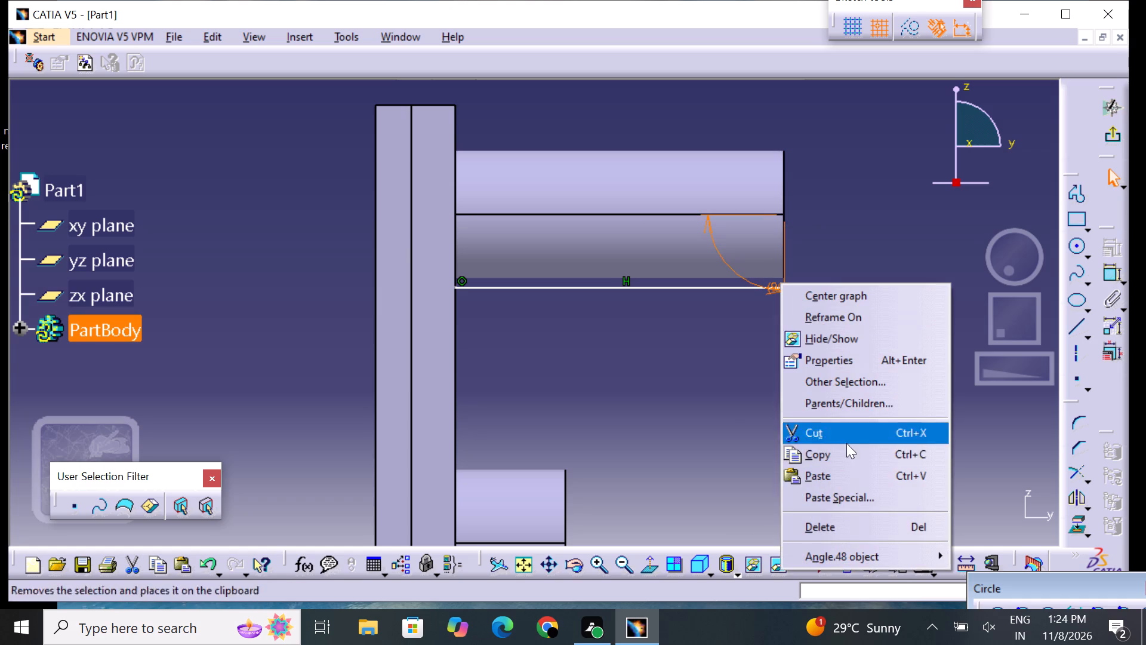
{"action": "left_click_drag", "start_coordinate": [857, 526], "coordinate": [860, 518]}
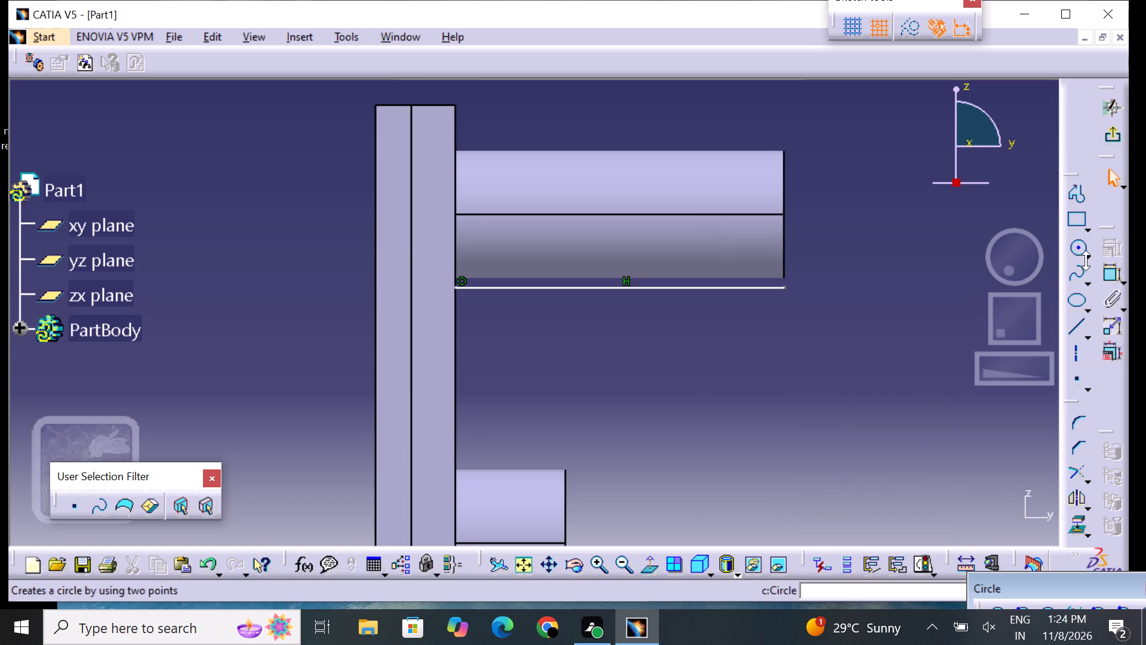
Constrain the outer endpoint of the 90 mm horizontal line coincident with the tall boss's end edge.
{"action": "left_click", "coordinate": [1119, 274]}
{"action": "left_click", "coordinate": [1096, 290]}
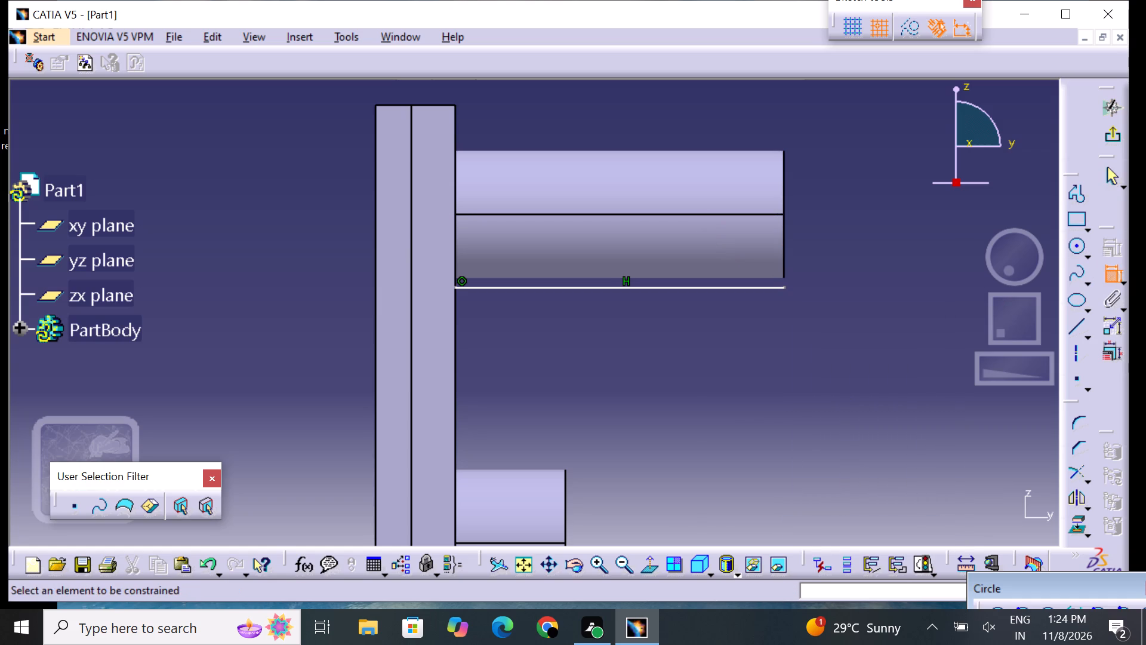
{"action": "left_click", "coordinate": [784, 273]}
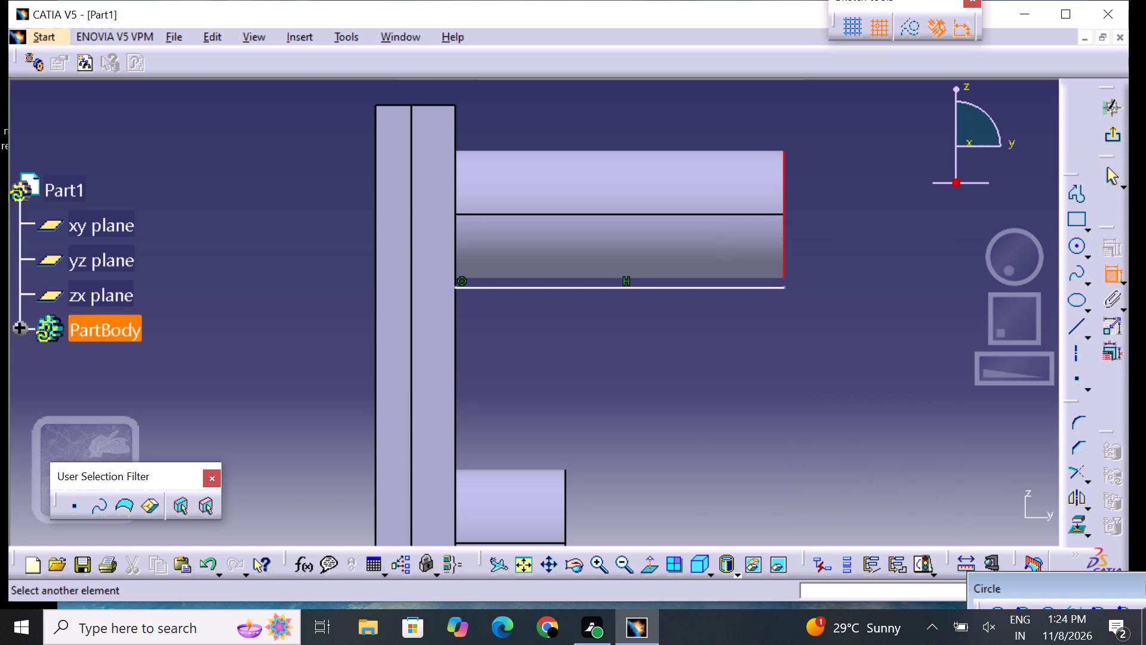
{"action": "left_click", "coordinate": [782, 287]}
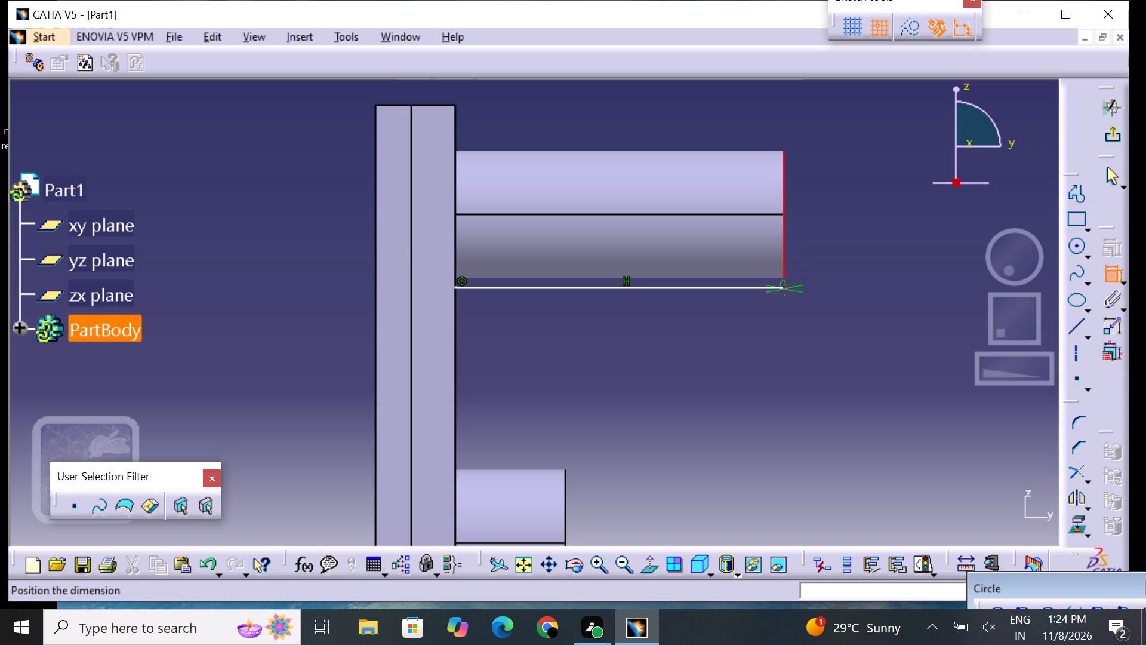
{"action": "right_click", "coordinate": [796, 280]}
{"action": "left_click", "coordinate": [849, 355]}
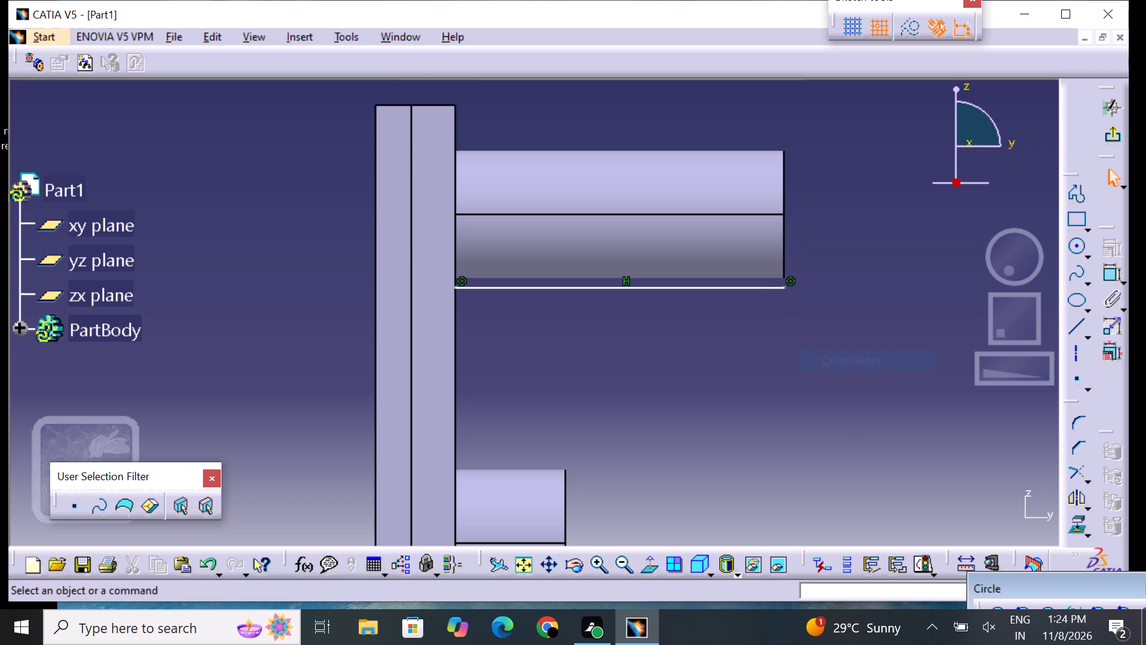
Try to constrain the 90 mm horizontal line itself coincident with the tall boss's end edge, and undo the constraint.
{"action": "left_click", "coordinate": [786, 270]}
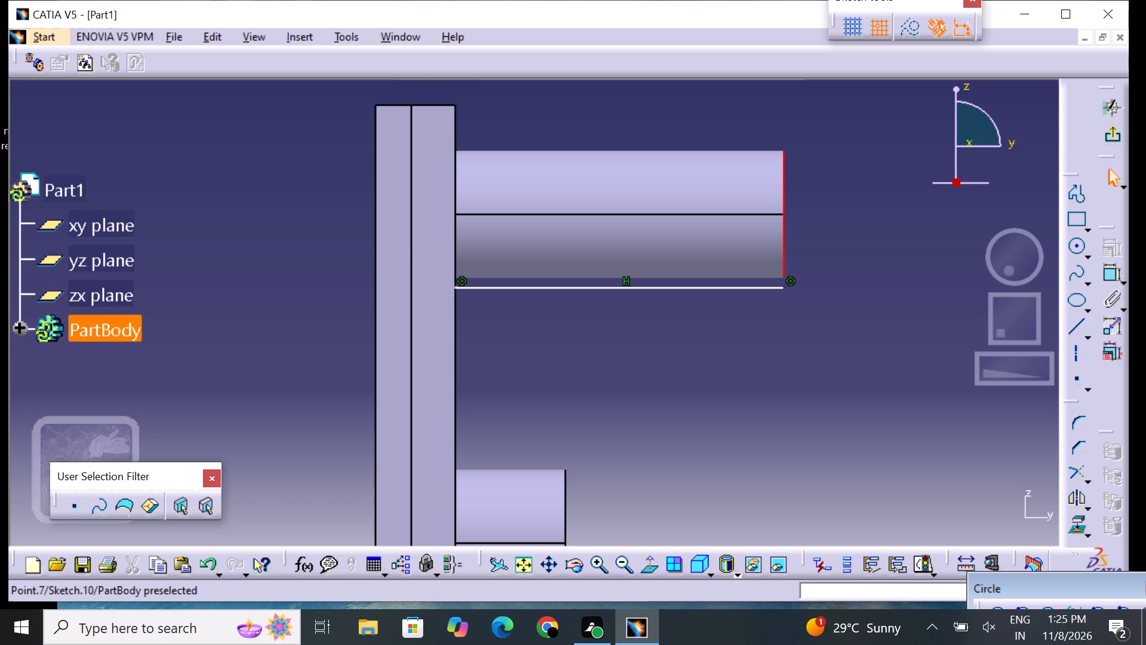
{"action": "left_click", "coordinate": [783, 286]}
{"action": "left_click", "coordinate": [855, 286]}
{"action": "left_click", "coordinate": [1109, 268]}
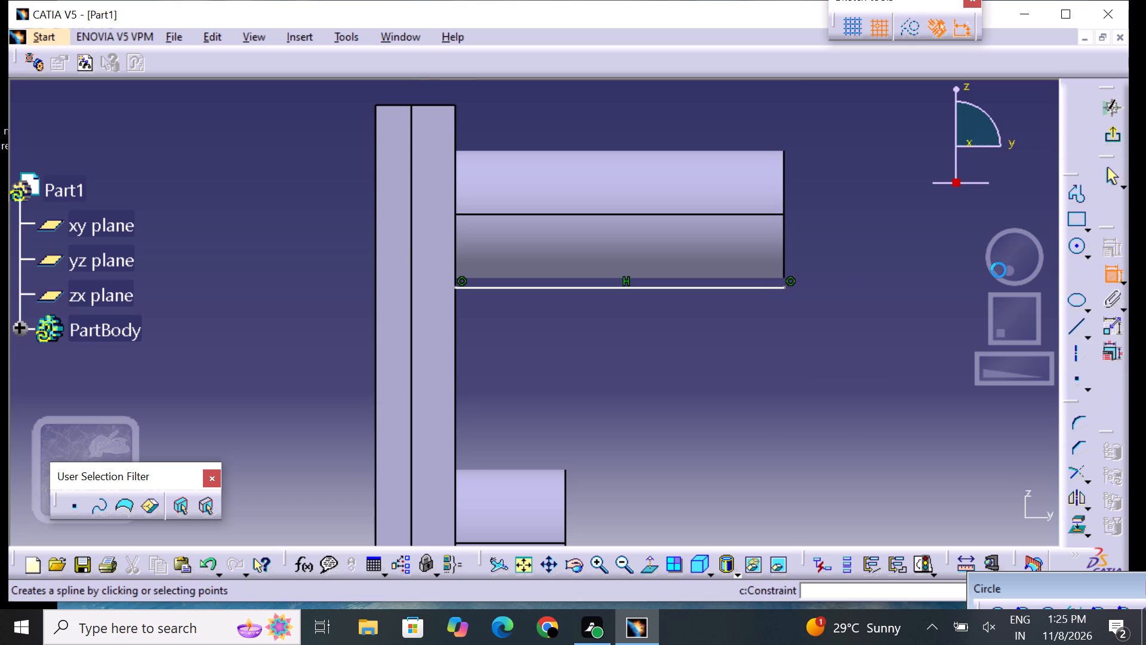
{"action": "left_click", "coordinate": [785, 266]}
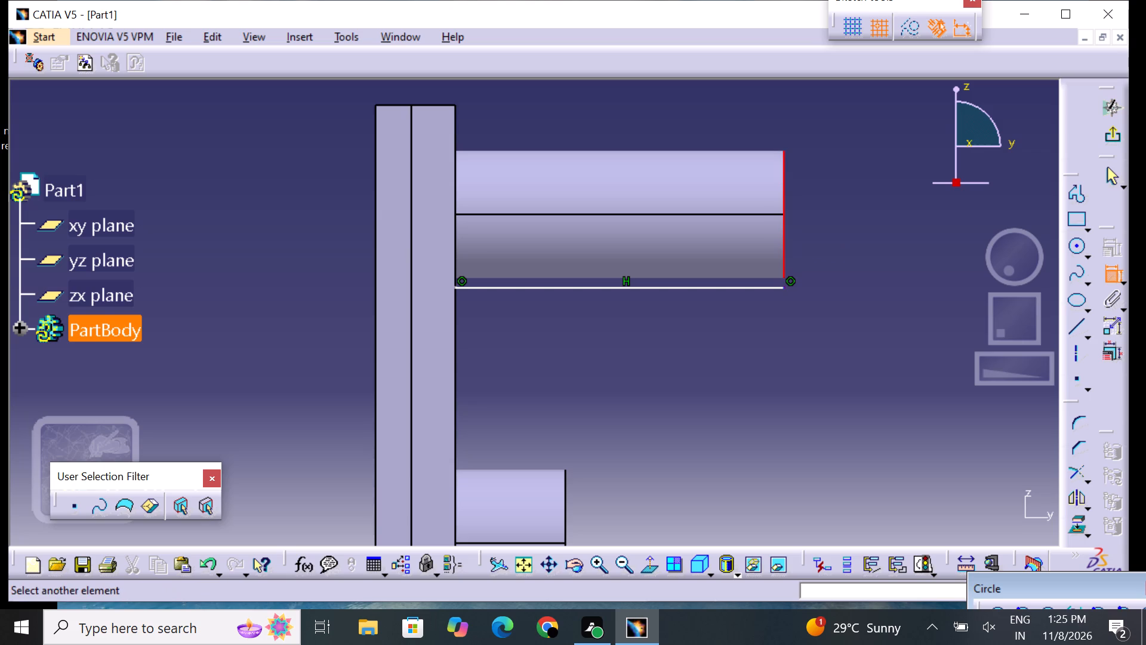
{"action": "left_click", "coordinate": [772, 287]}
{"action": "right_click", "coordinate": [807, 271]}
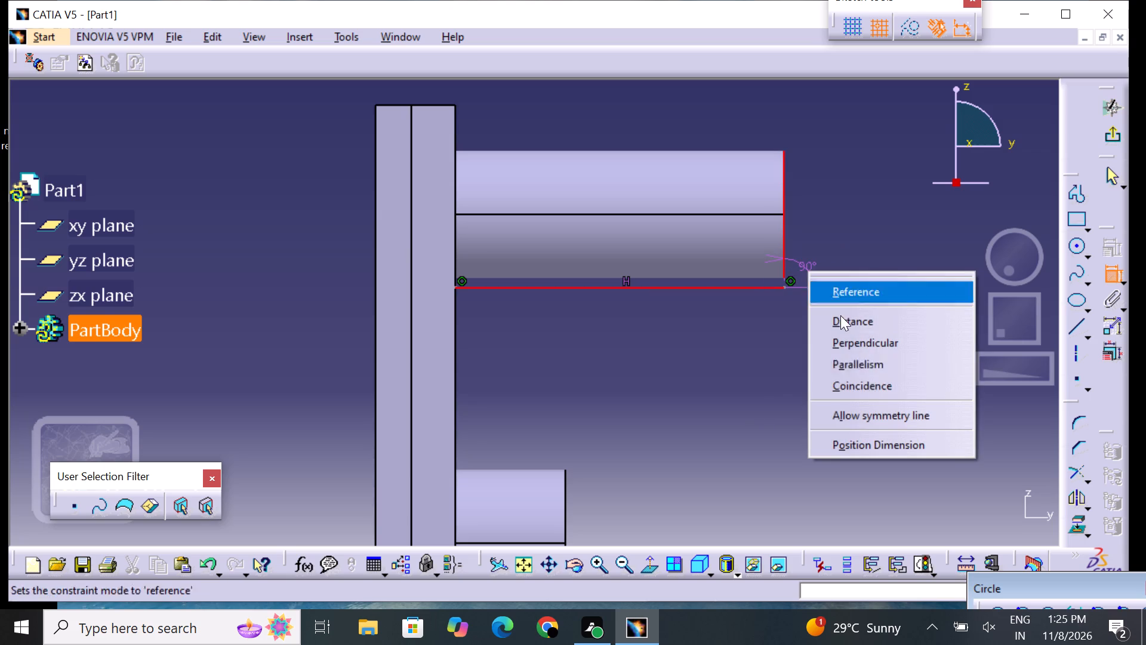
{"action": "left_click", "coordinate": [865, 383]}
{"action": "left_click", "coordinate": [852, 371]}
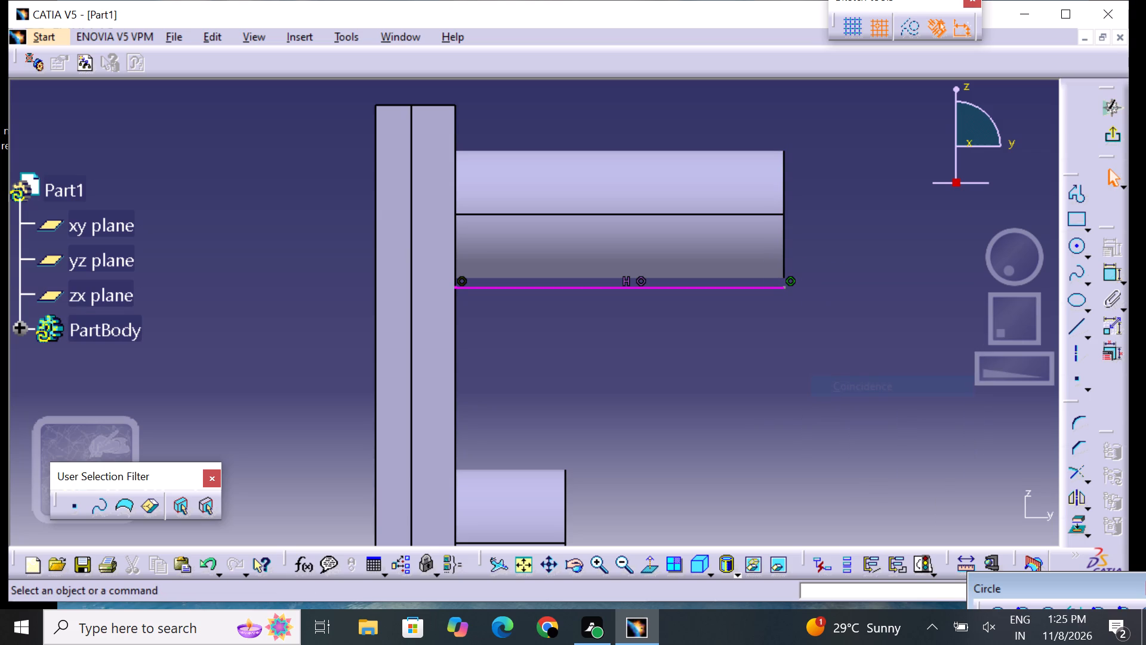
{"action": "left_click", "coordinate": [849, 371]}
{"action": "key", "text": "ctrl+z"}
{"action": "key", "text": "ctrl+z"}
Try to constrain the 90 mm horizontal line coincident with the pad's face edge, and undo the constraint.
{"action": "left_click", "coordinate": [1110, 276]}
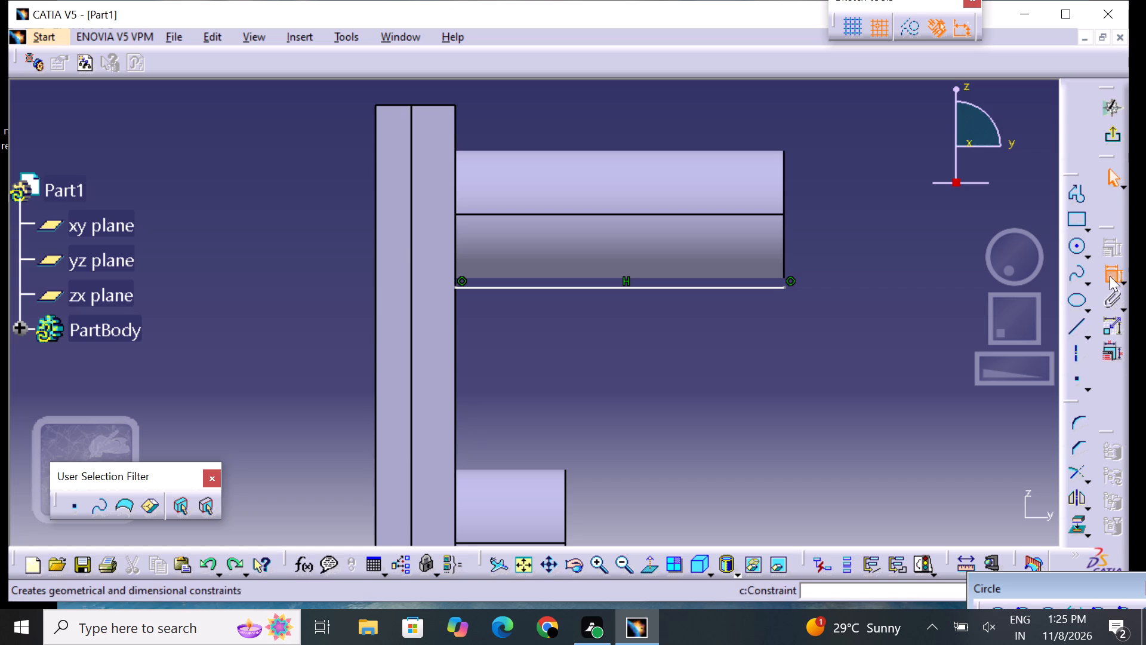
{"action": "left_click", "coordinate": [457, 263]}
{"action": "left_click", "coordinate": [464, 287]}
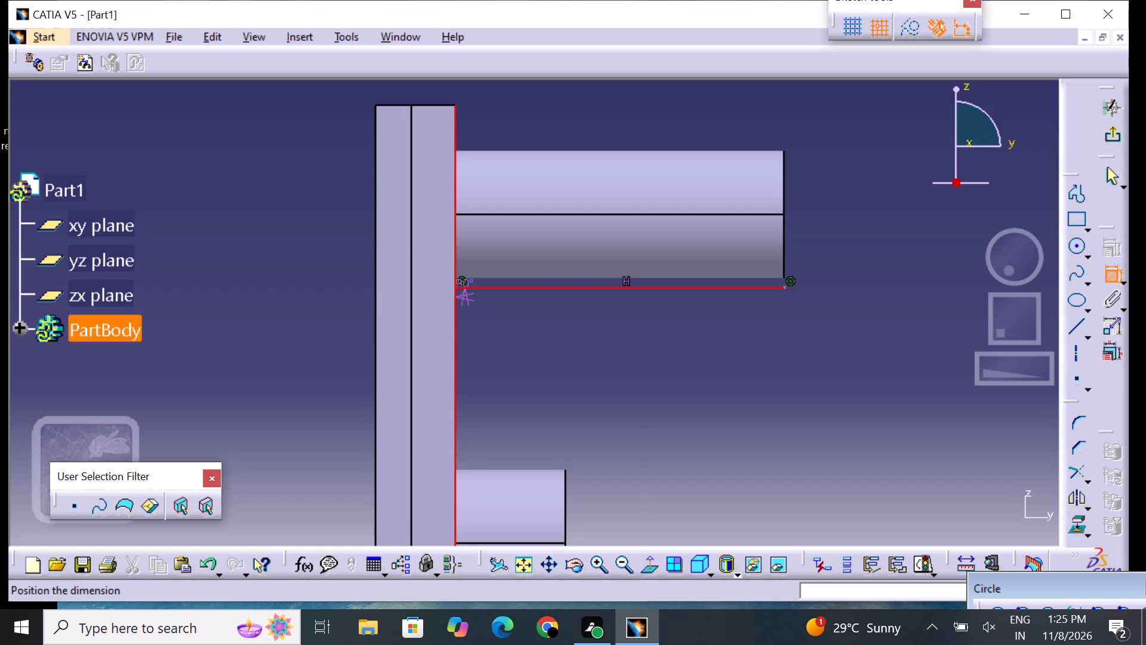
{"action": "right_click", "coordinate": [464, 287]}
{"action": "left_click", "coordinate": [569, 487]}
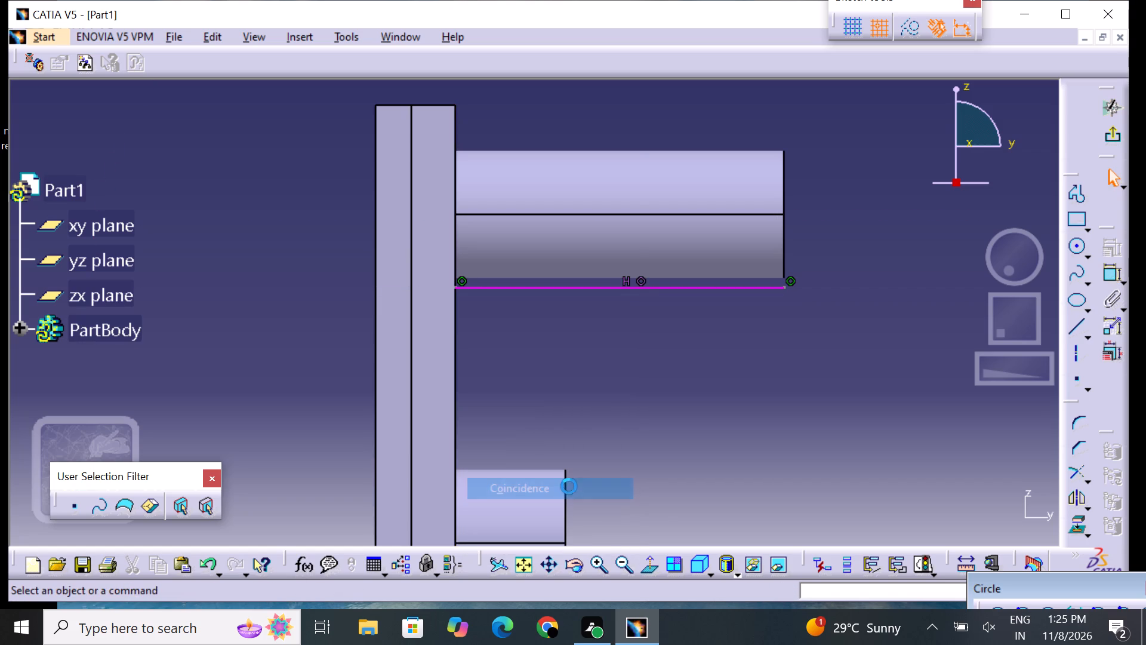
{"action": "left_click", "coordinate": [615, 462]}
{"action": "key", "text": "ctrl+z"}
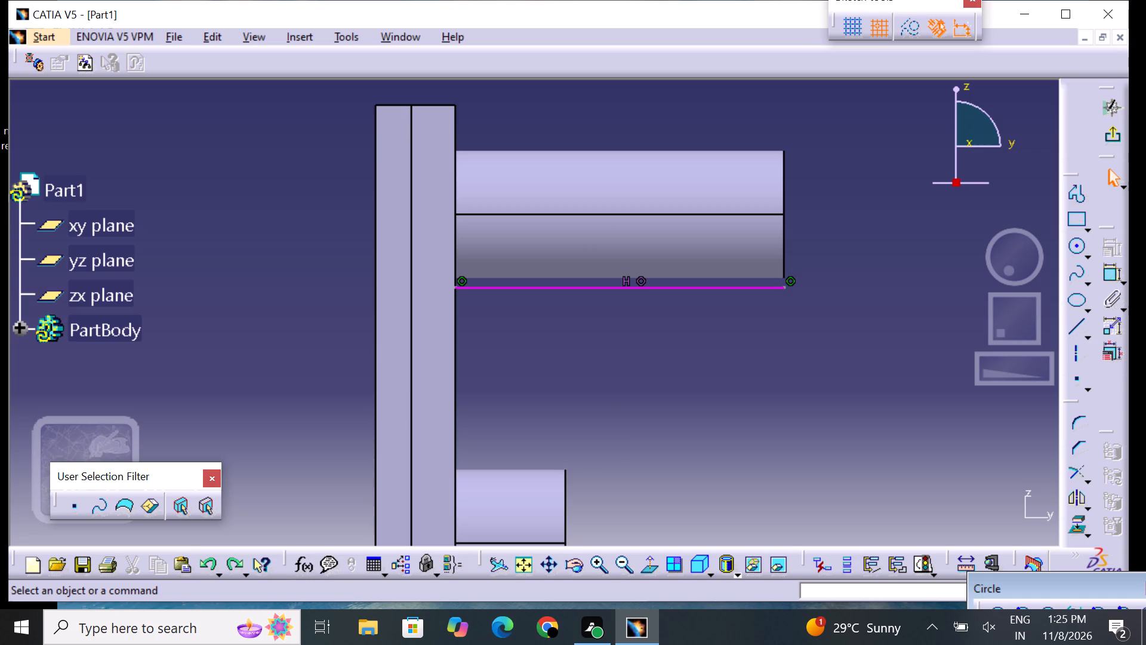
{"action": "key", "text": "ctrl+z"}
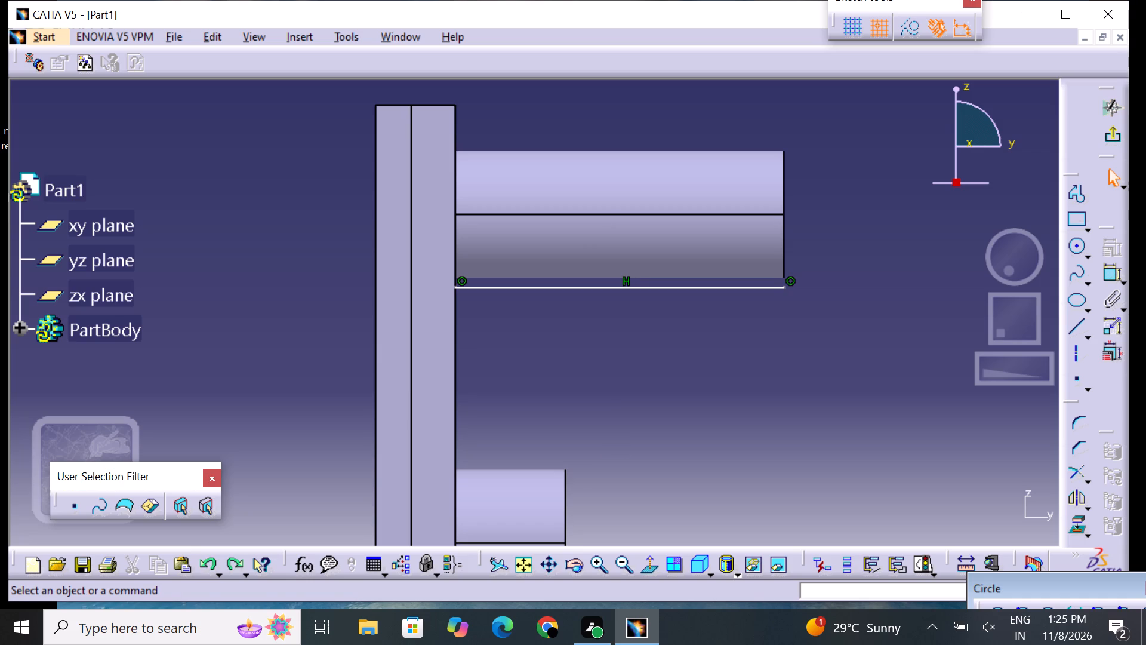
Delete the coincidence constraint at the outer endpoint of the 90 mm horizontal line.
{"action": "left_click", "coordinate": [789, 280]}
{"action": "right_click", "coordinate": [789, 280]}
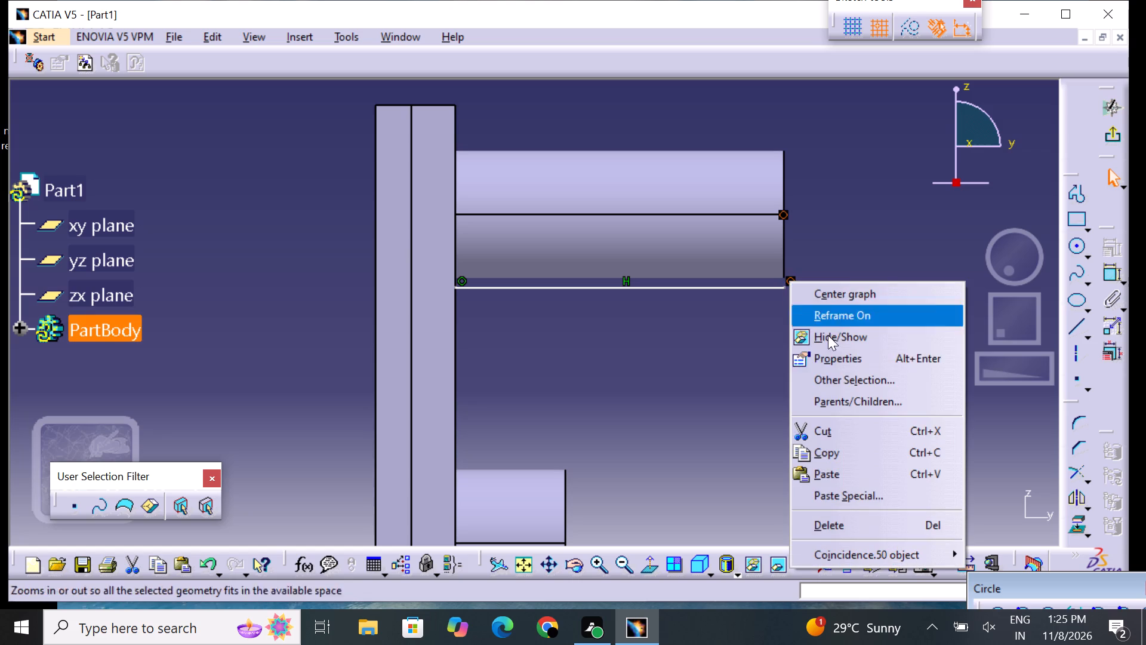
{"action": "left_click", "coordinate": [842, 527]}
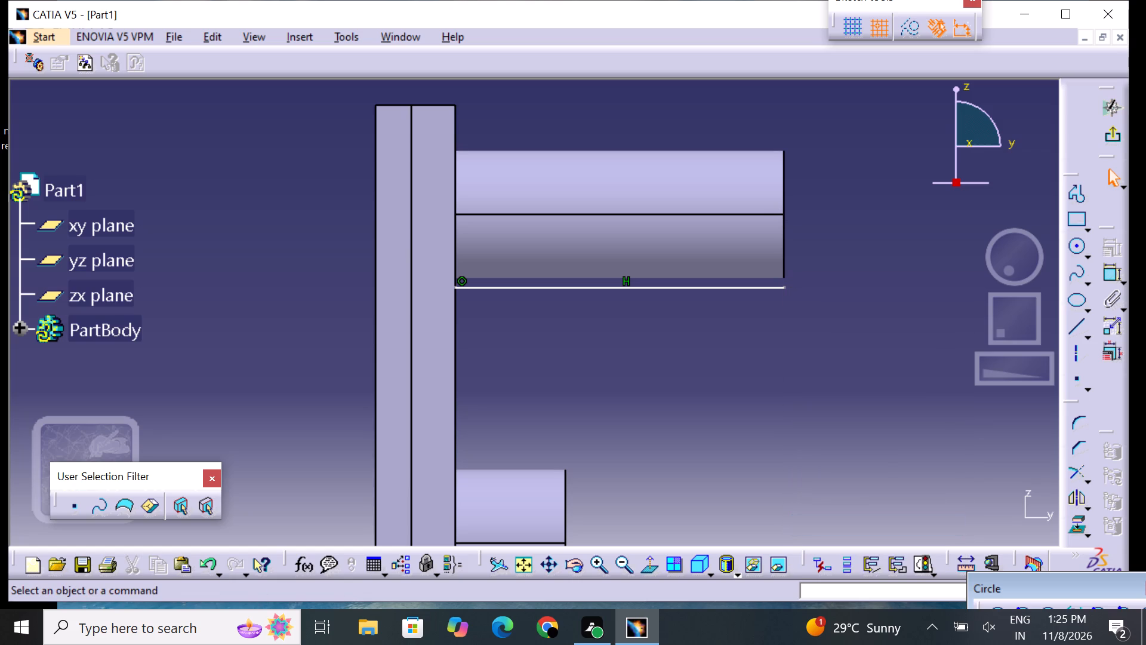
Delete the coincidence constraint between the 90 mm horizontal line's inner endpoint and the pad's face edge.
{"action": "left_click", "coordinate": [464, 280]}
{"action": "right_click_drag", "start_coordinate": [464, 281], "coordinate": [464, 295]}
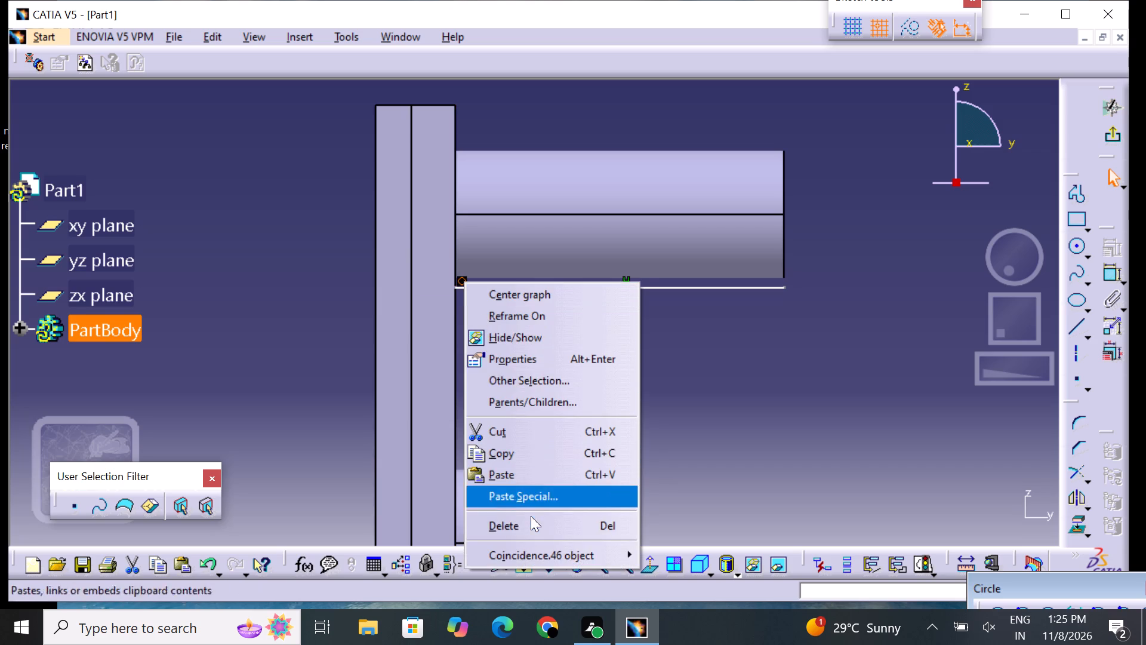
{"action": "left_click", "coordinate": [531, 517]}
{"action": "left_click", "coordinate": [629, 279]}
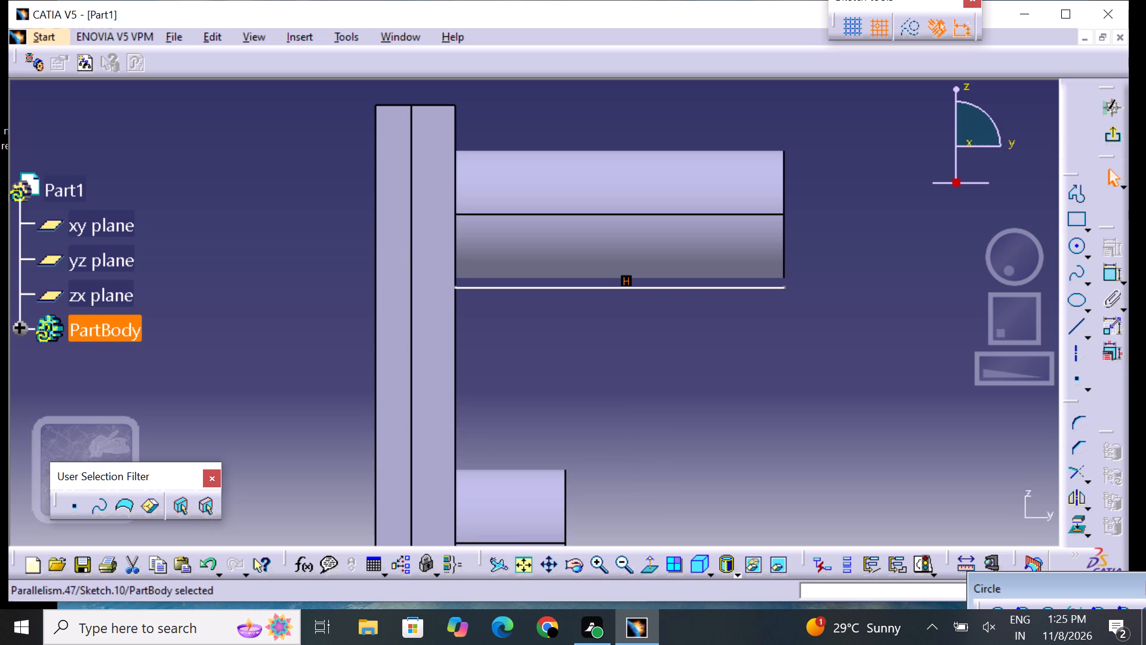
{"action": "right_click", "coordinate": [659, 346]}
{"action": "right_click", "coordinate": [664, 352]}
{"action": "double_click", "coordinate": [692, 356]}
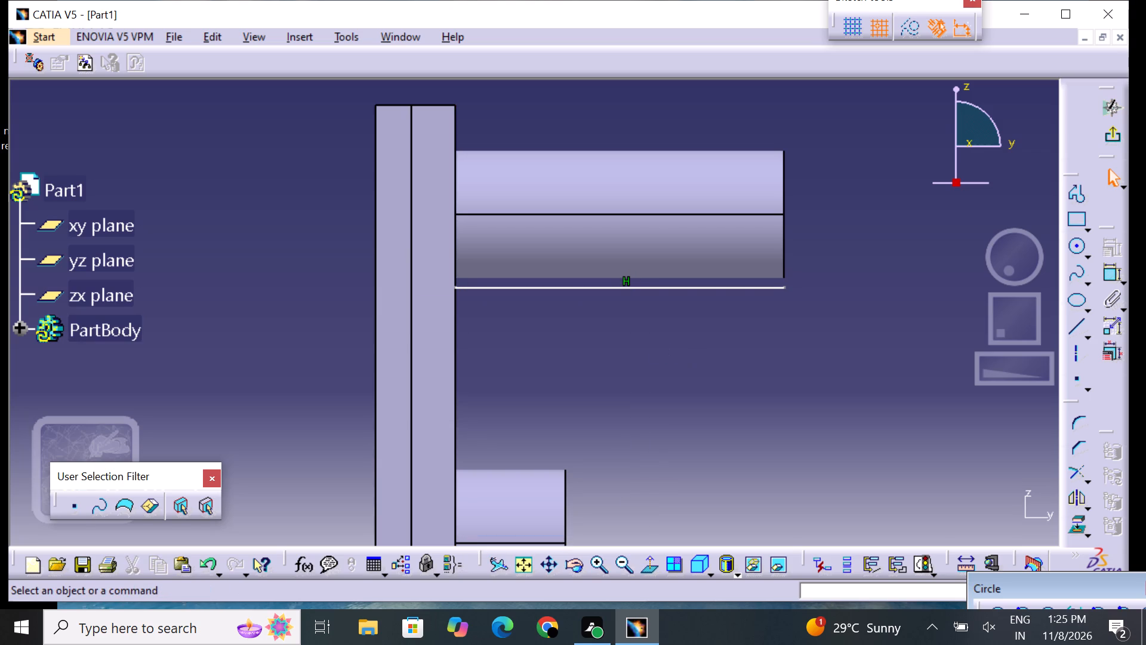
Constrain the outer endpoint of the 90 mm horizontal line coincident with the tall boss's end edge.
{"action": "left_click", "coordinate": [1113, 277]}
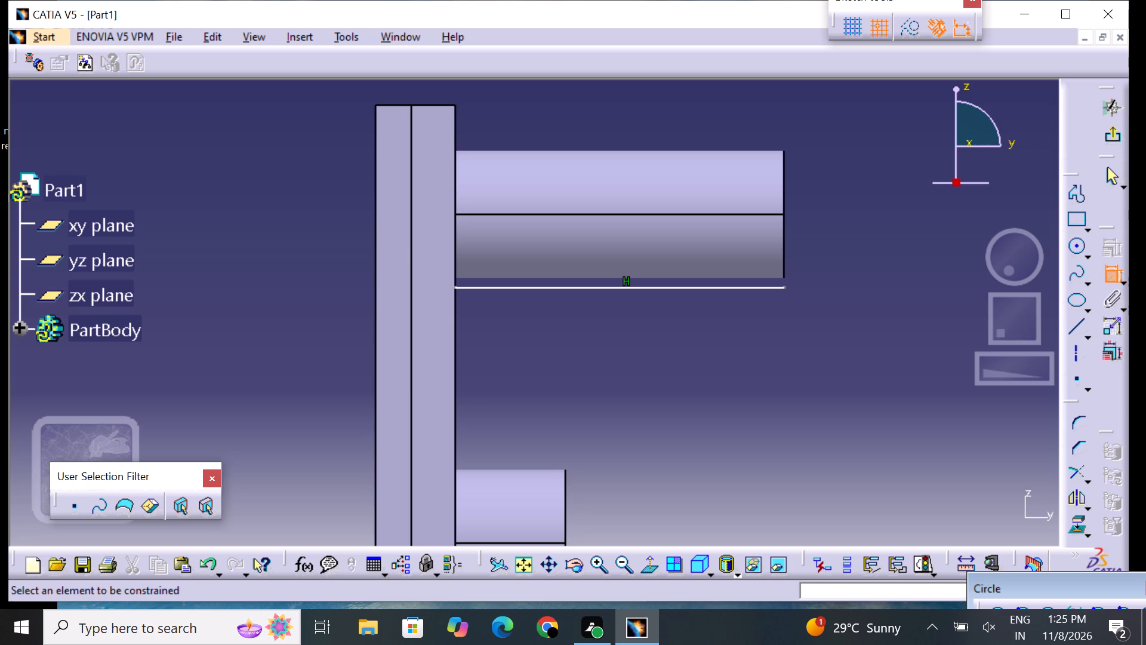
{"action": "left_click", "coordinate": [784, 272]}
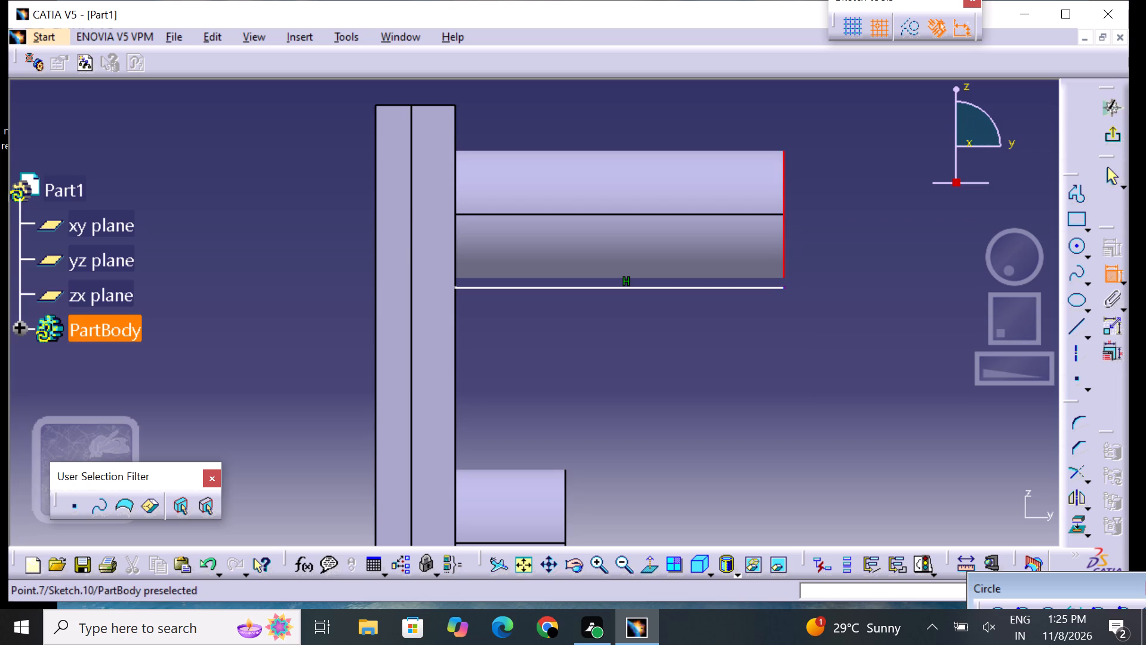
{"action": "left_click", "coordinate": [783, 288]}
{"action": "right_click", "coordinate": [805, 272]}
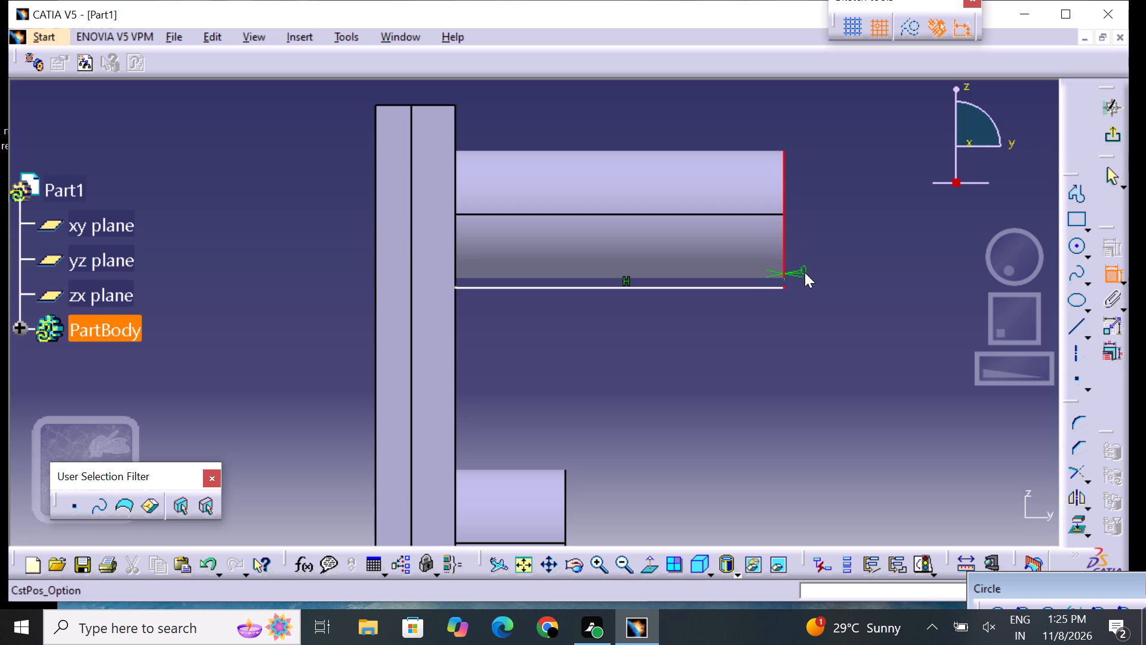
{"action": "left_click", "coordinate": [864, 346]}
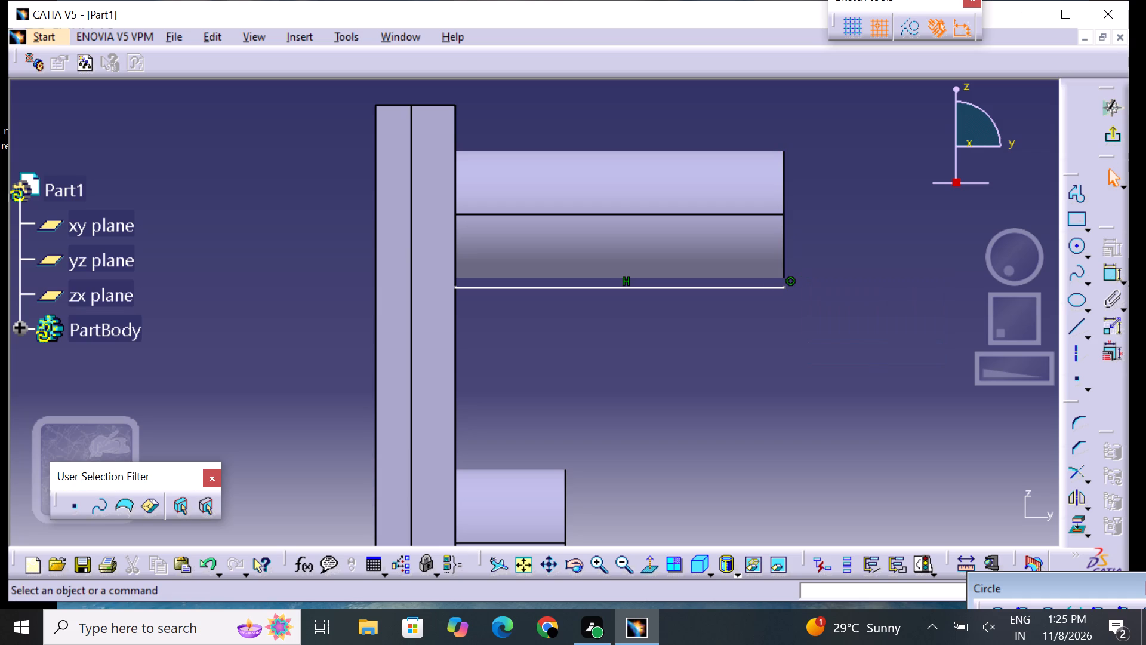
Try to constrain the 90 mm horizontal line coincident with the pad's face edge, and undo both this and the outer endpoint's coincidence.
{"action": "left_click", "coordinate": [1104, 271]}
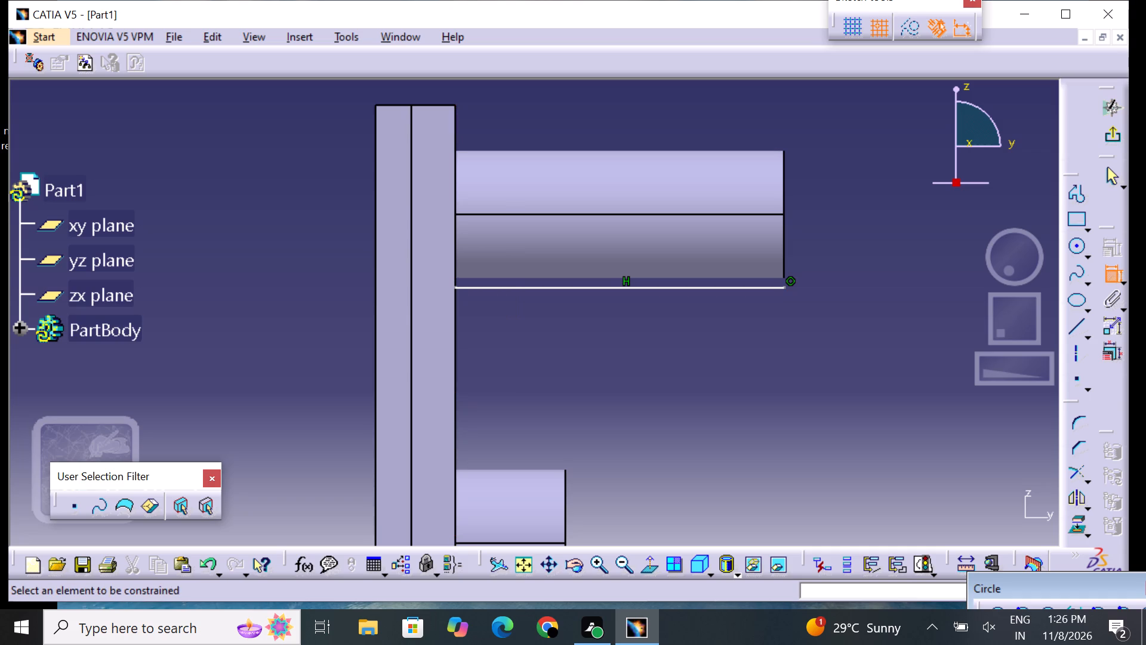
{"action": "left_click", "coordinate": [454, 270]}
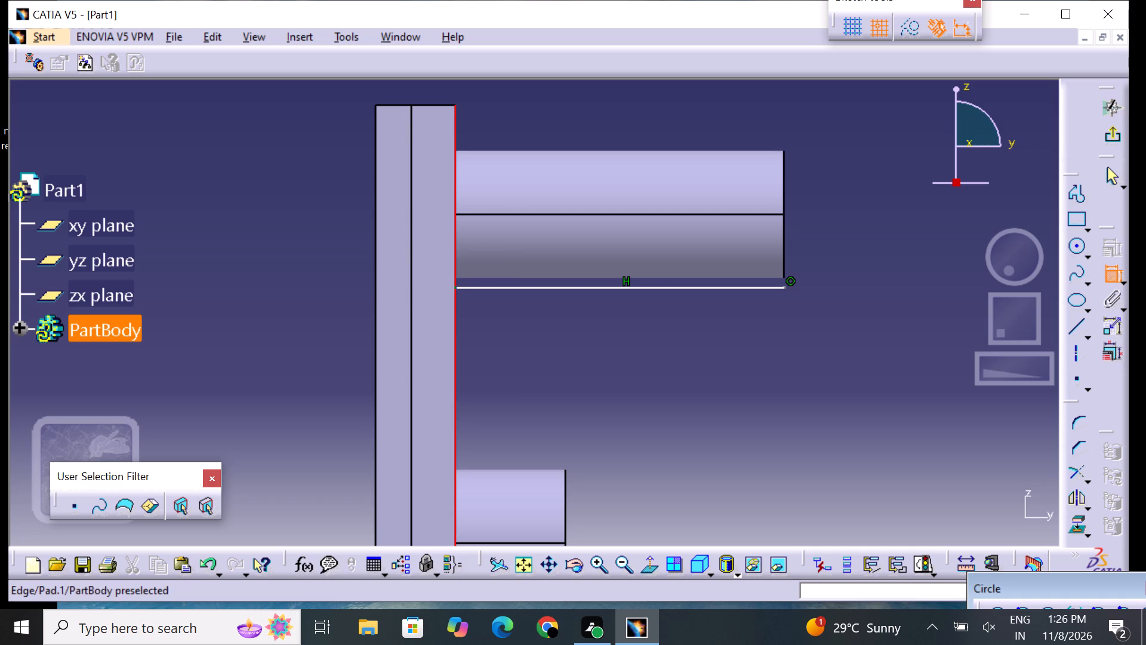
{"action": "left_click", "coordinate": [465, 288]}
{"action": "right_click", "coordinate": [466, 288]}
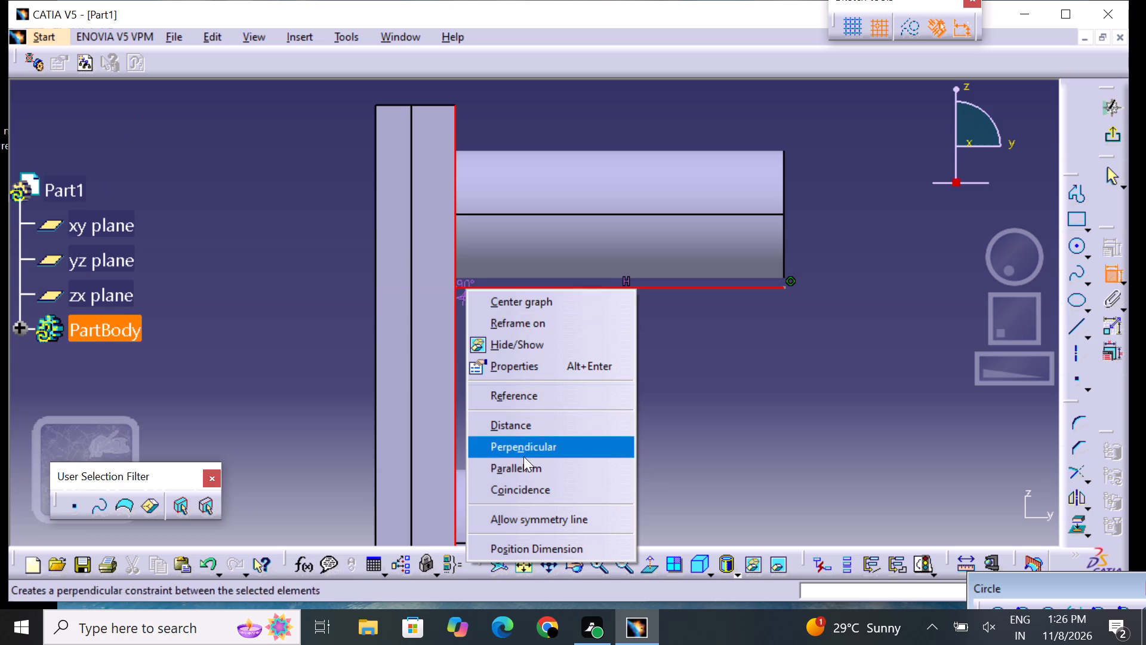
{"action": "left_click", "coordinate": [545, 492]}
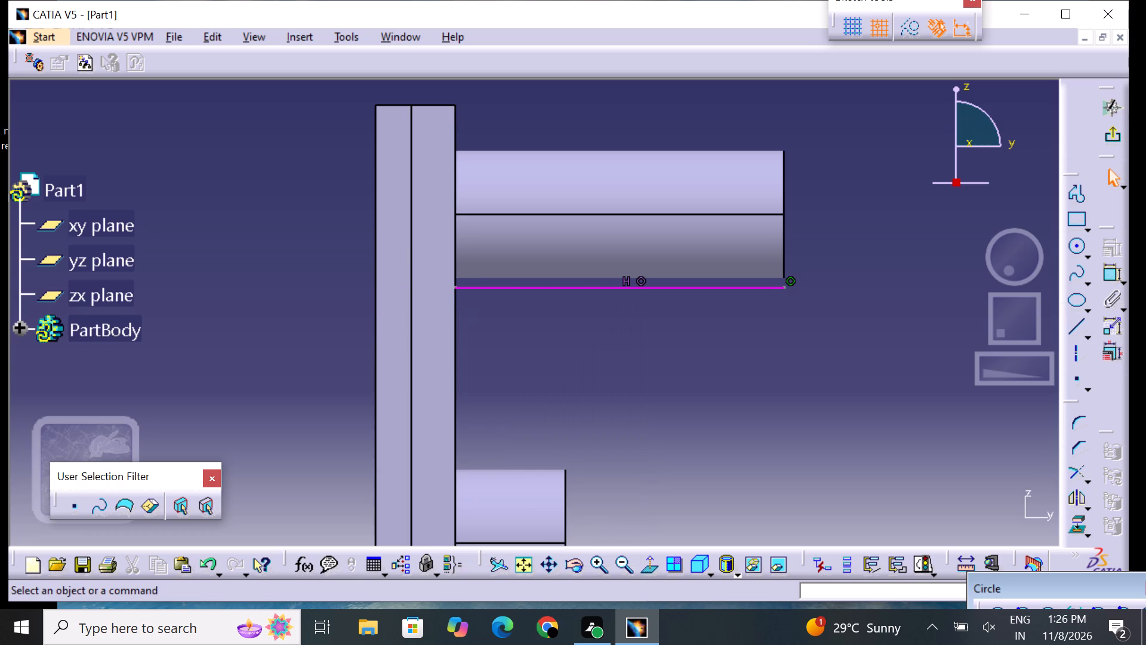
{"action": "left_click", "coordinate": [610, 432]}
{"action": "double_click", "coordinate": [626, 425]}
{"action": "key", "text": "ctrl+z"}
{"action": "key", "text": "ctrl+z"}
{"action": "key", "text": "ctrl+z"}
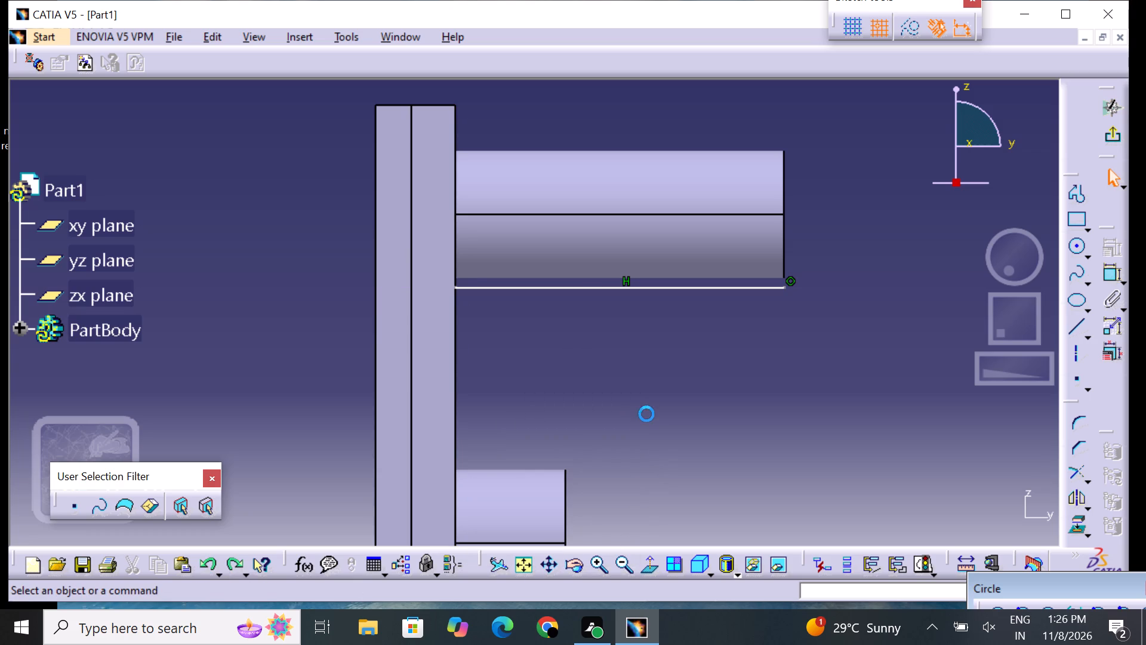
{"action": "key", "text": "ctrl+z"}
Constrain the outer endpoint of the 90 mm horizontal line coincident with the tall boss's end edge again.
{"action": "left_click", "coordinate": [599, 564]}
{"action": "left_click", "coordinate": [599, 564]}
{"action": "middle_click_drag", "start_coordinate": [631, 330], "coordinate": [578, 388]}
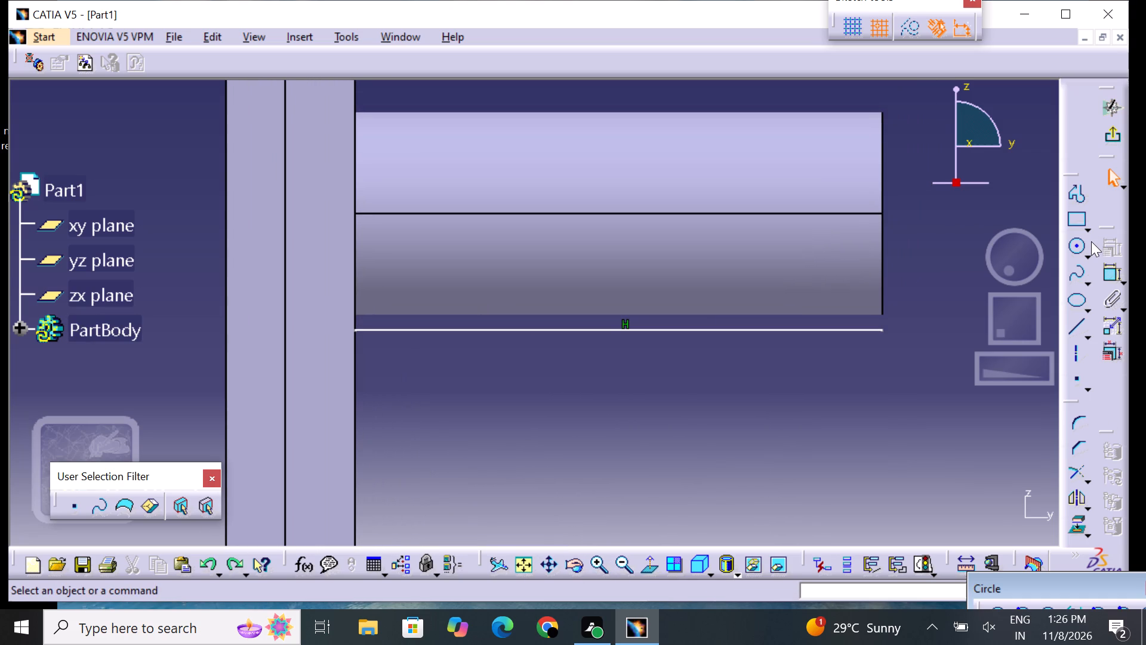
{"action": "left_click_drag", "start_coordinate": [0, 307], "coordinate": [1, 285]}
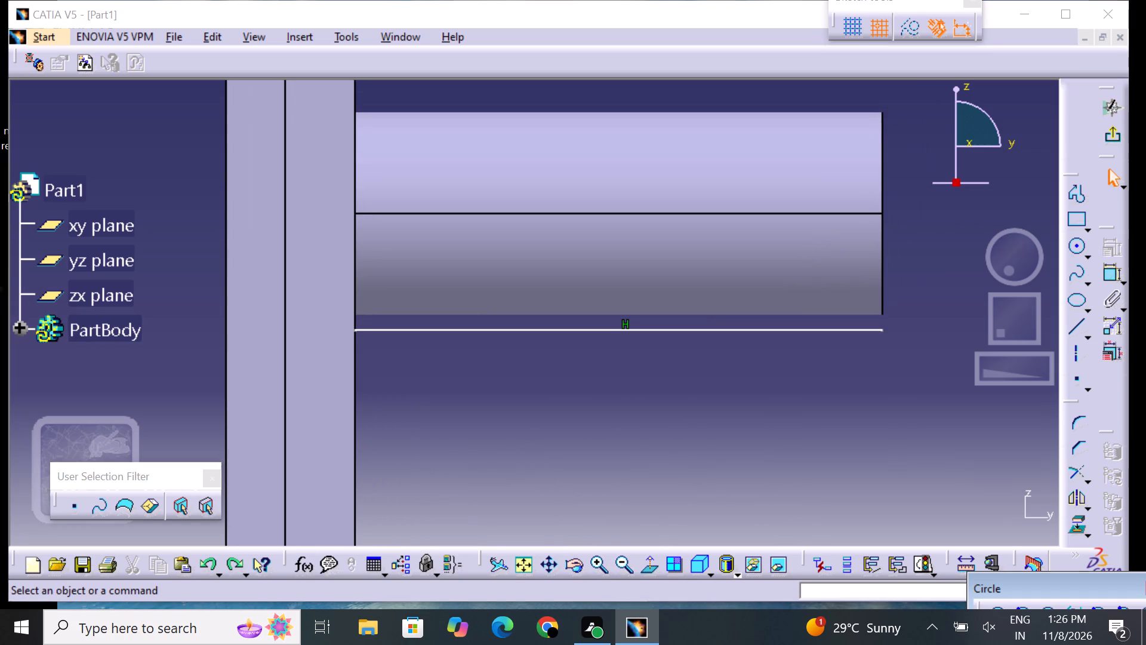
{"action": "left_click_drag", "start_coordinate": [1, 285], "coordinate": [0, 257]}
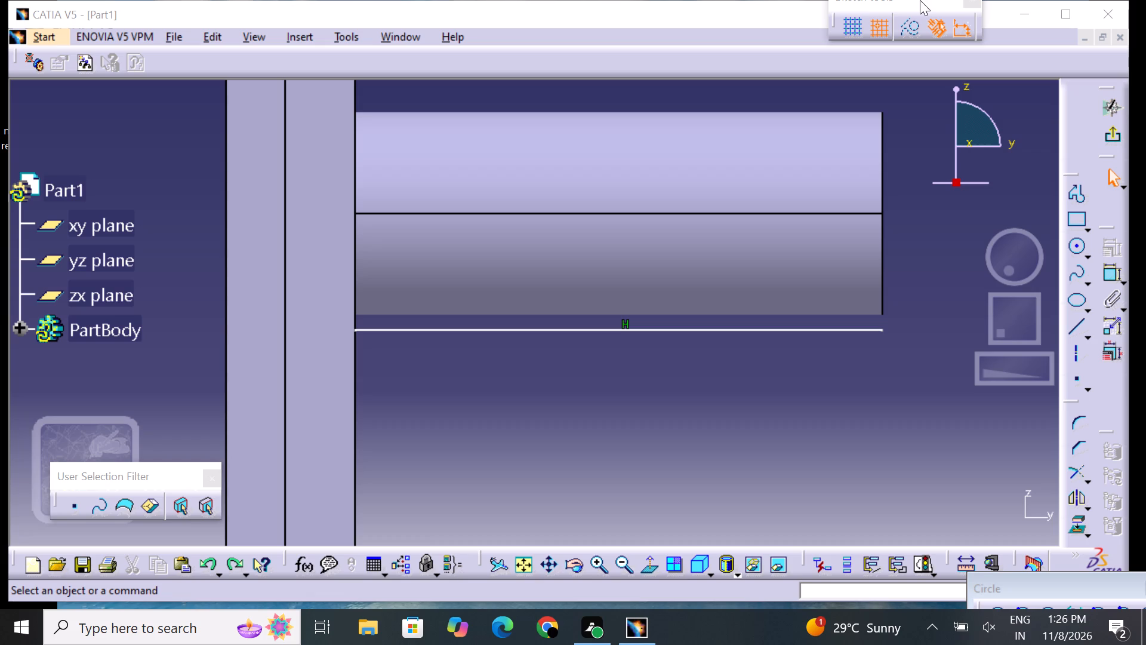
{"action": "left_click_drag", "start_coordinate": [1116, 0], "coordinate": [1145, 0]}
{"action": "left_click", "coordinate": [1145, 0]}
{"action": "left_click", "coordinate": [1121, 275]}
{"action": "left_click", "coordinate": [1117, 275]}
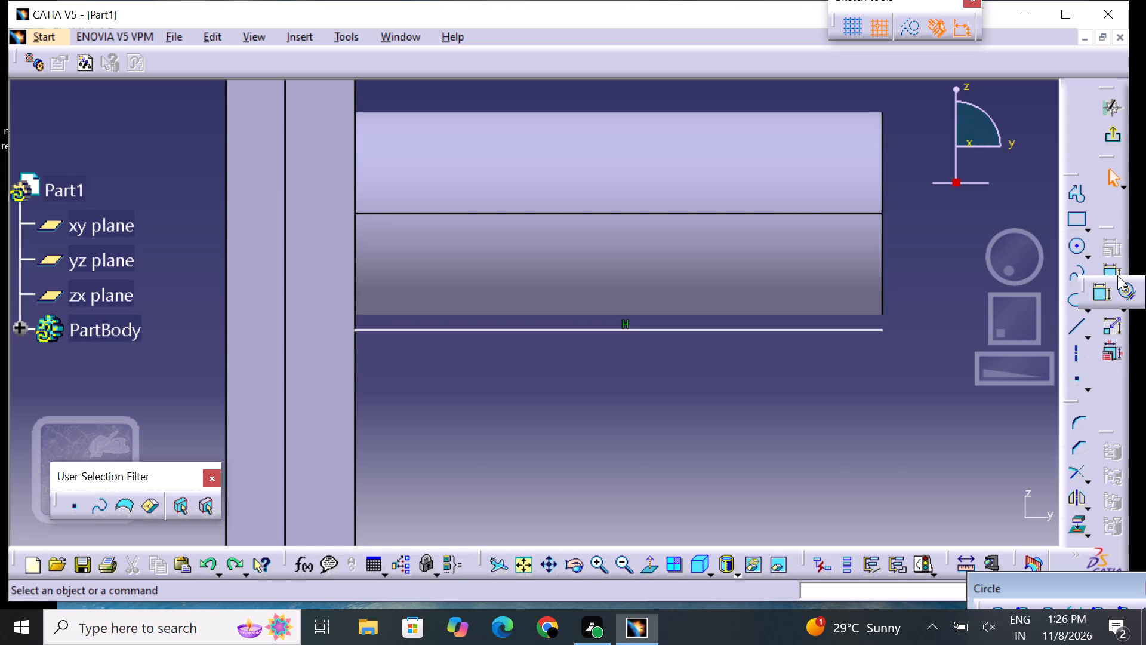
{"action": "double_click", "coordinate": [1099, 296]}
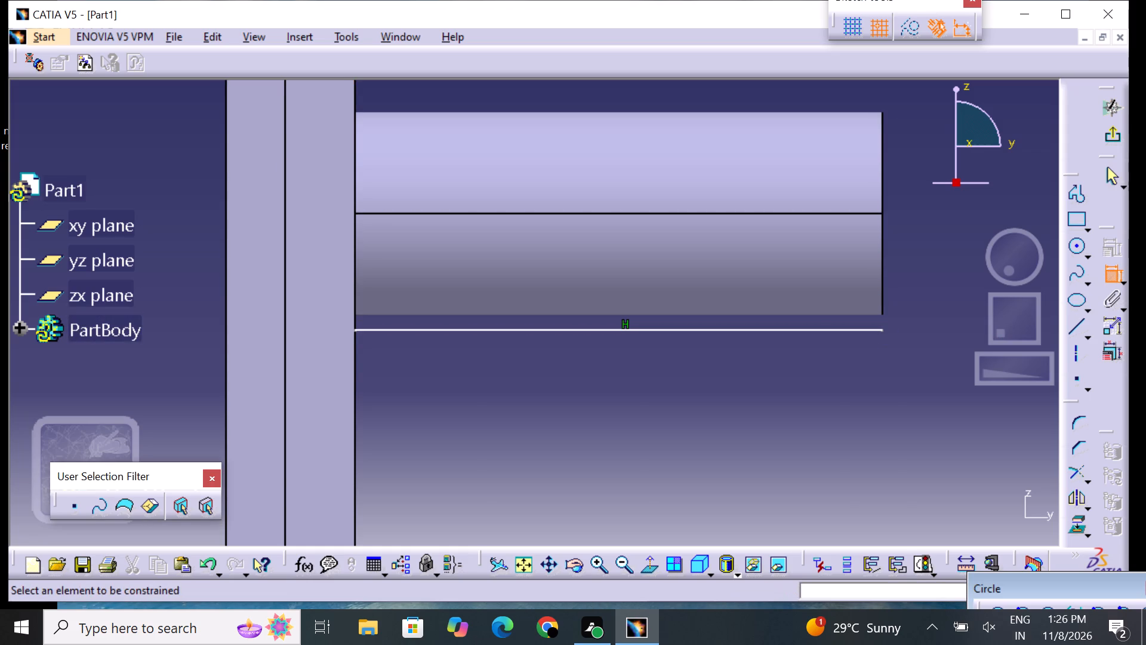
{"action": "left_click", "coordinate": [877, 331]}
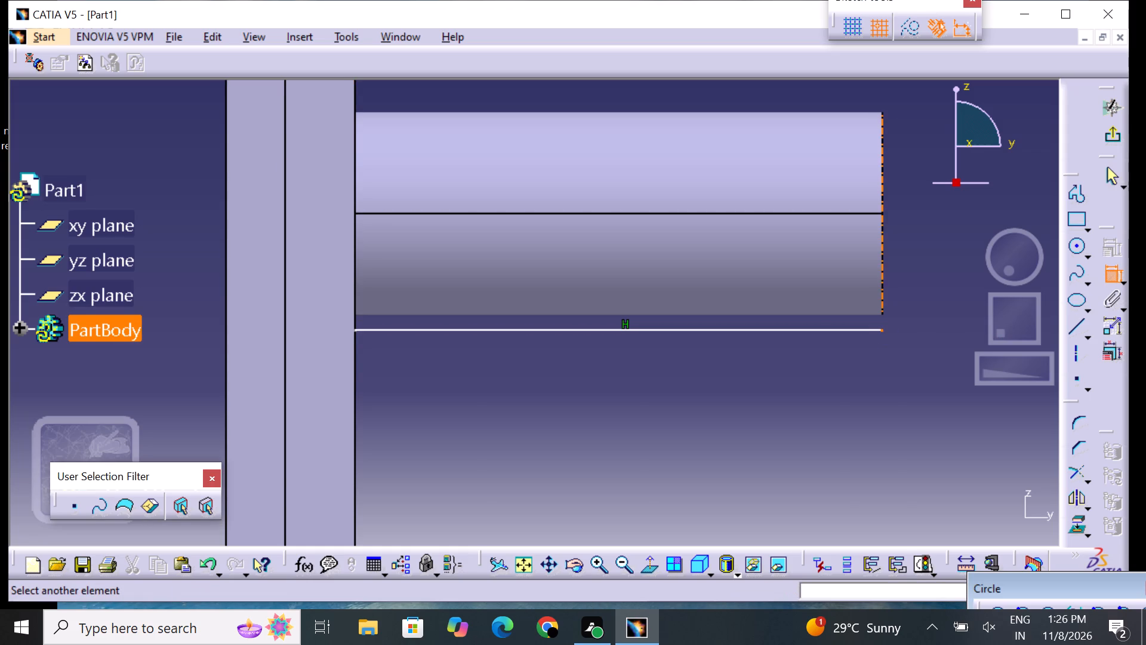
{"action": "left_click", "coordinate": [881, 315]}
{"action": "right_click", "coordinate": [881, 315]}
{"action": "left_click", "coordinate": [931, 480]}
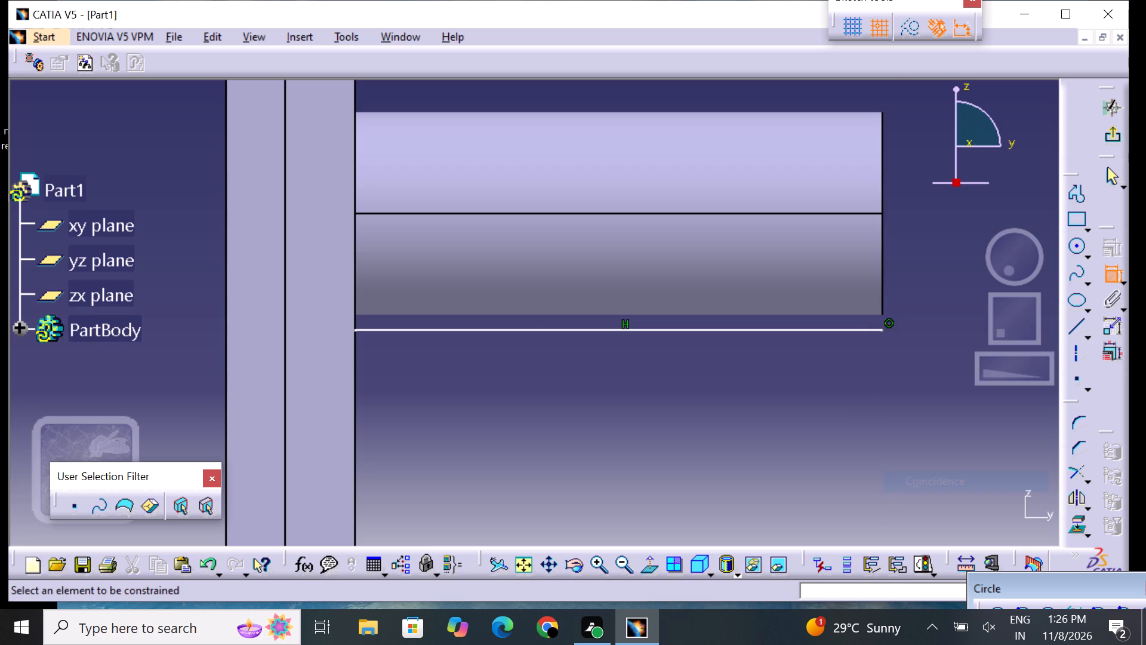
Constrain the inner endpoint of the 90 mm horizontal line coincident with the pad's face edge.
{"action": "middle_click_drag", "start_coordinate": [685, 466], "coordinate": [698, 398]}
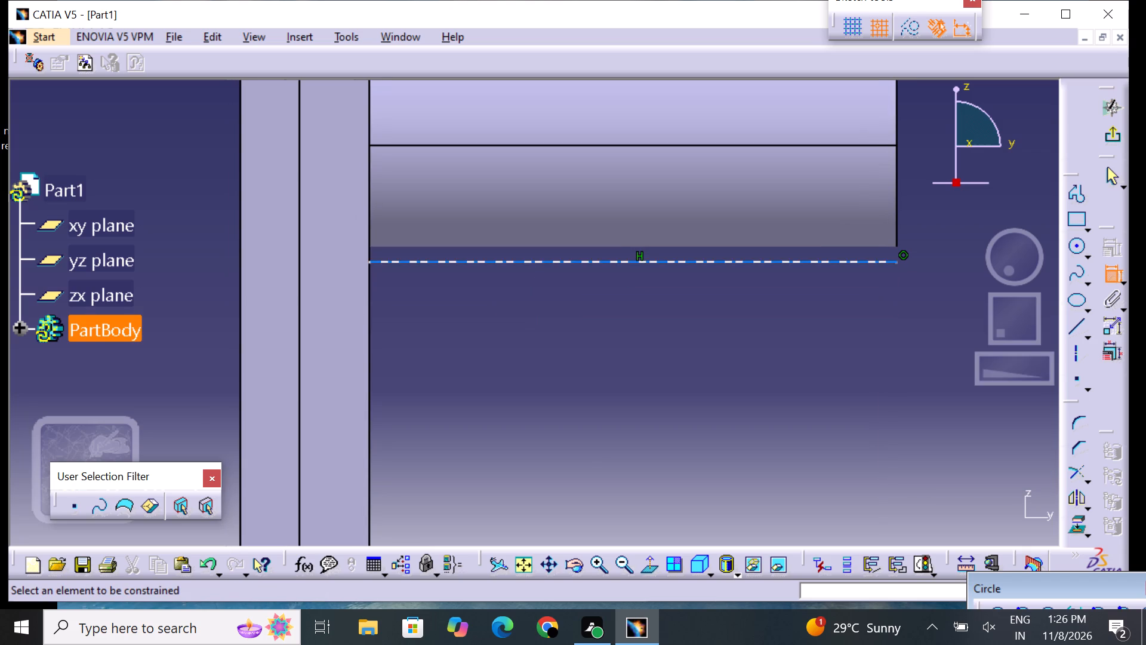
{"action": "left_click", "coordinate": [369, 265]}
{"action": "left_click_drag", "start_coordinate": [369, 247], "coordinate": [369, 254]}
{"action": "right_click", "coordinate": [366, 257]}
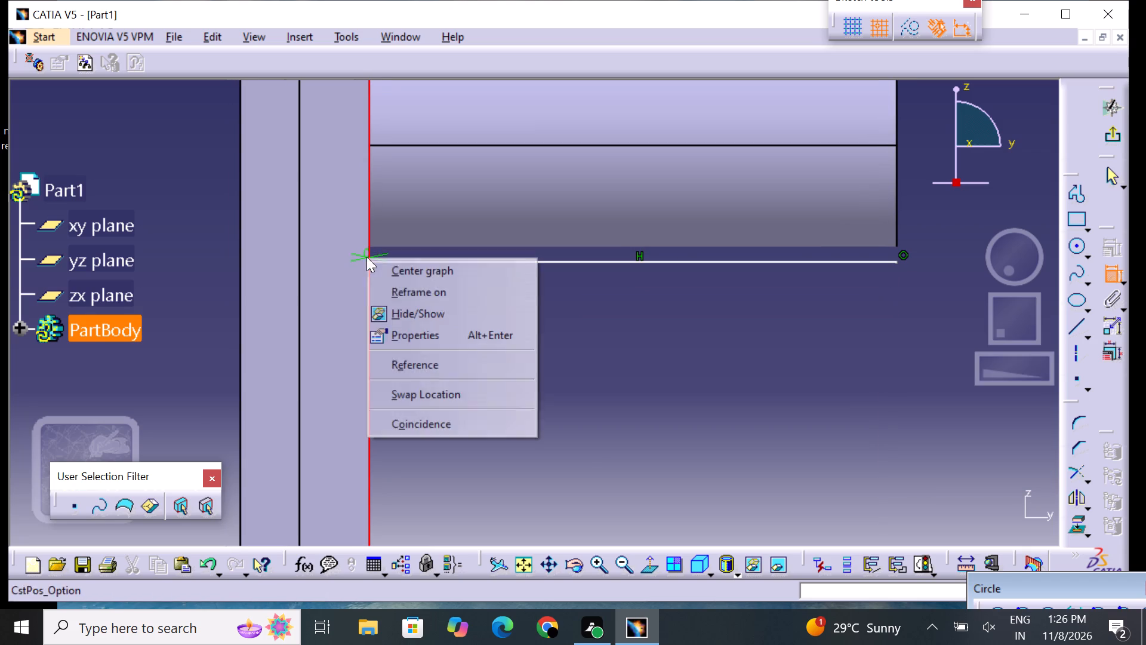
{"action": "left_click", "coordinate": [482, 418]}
Delete the 90 mm horizontal line below the tall boss from the sketch.
{"action": "scroll", "coordinate": [824, 457], "scroll_direction": "down", "scroll_amount": 1}
{"action": "middle_click_drag", "start_coordinate": [824, 456], "coordinate": [762, 311]}
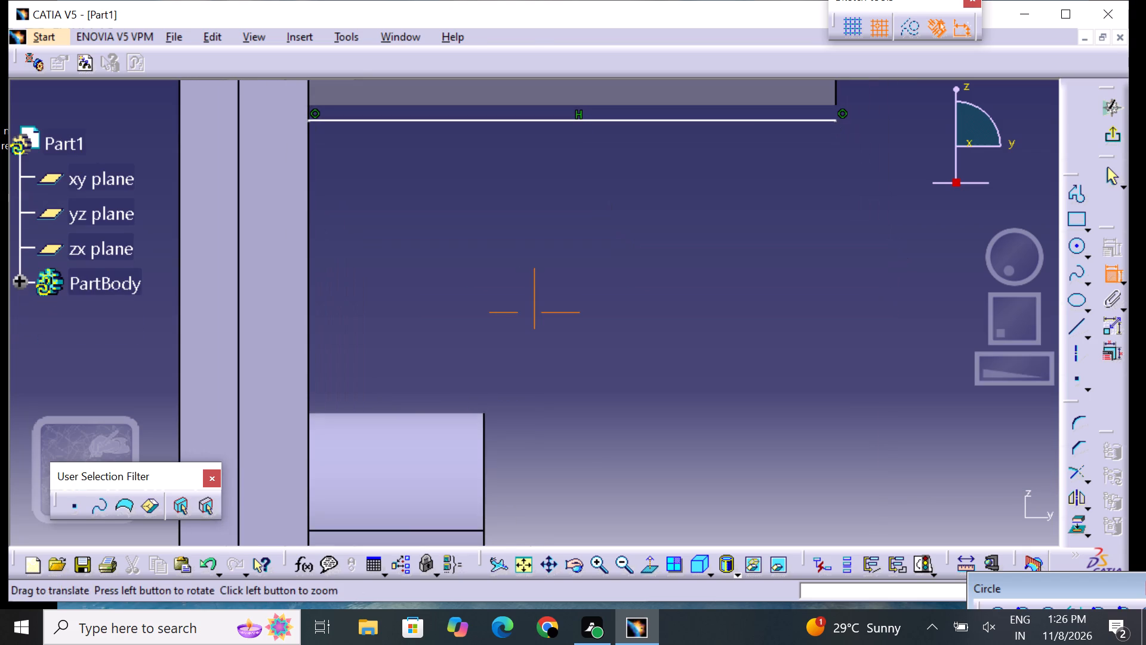
{"action": "middle_click_drag", "start_coordinate": [762, 311], "coordinate": [762, 309]}
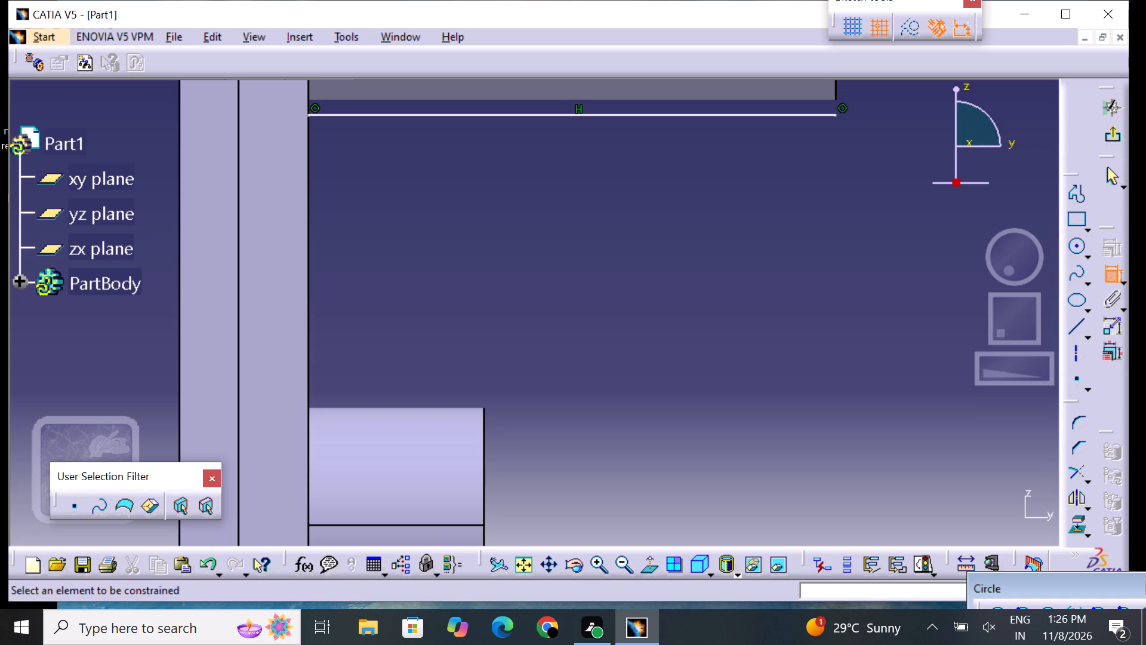
{"action": "right_click", "coordinate": [668, 113]}
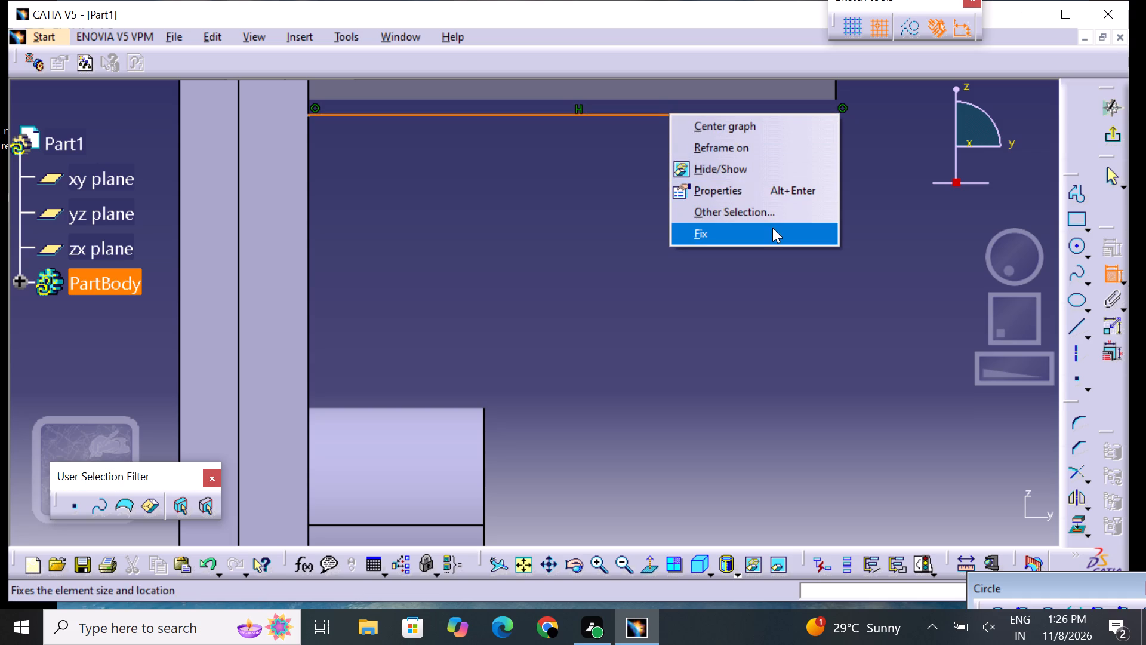
{"action": "left_click", "coordinate": [1104, 271]}
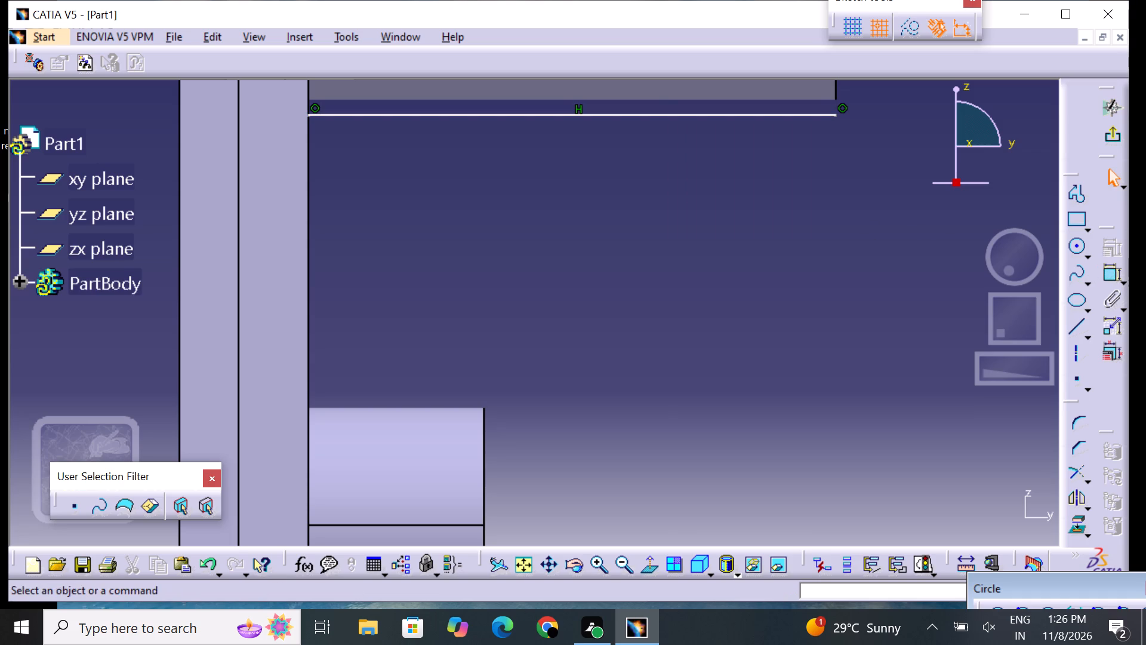
{"action": "right_click", "coordinate": [627, 108]}
{"action": "right_click", "coordinate": [613, 116]}
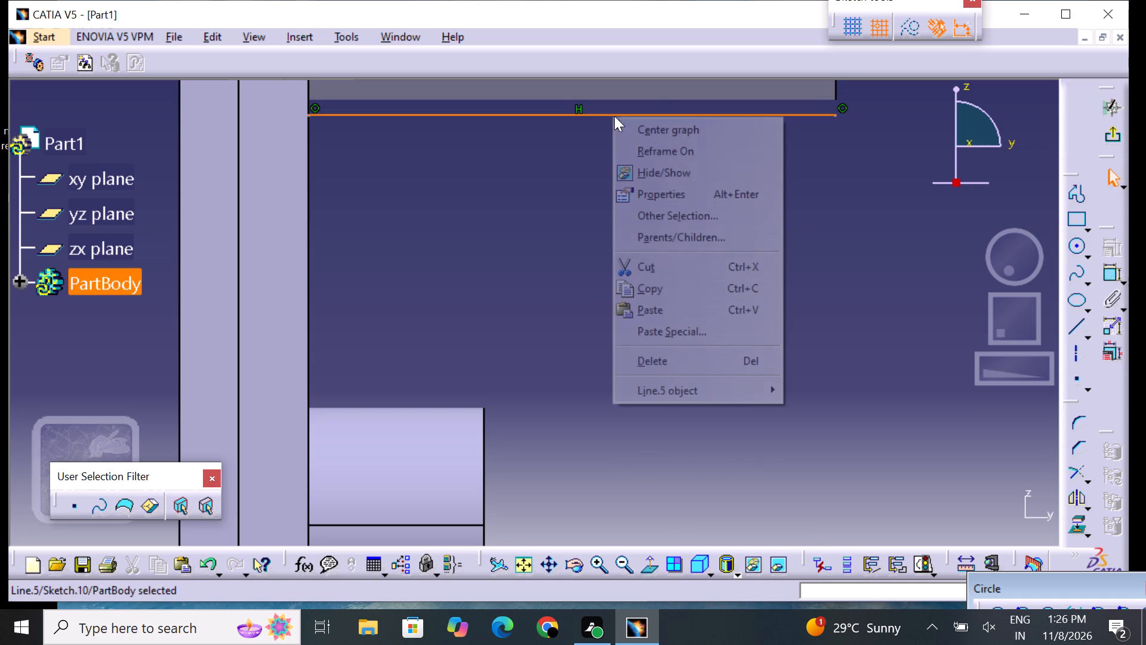
{"action": "left_click", "coordinate": [682, 355]}
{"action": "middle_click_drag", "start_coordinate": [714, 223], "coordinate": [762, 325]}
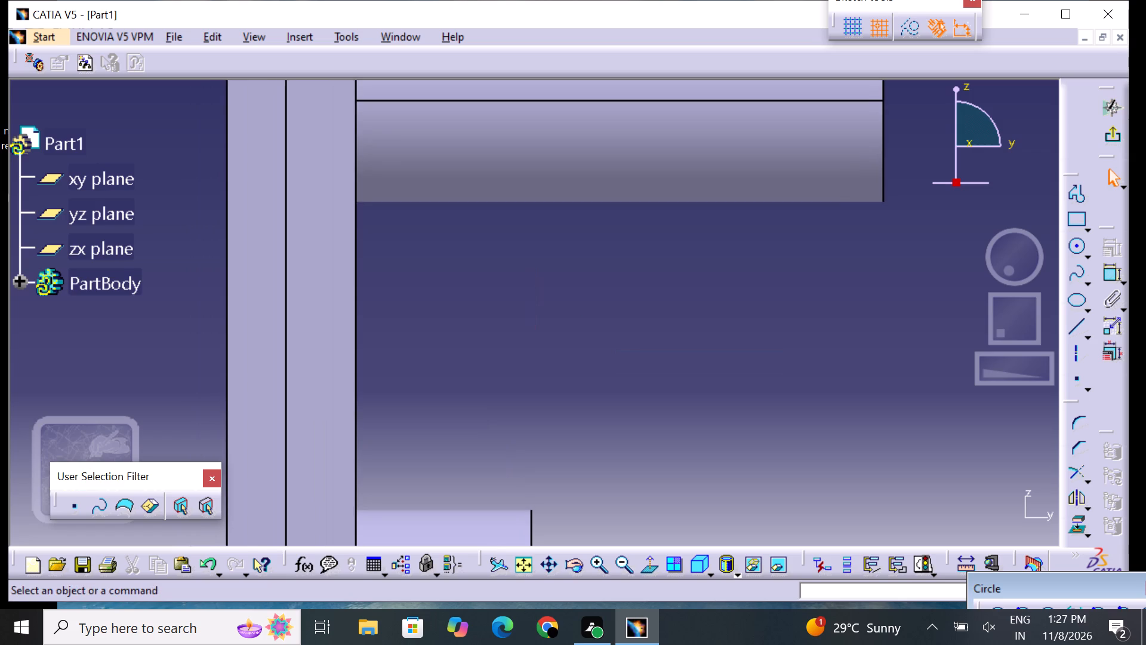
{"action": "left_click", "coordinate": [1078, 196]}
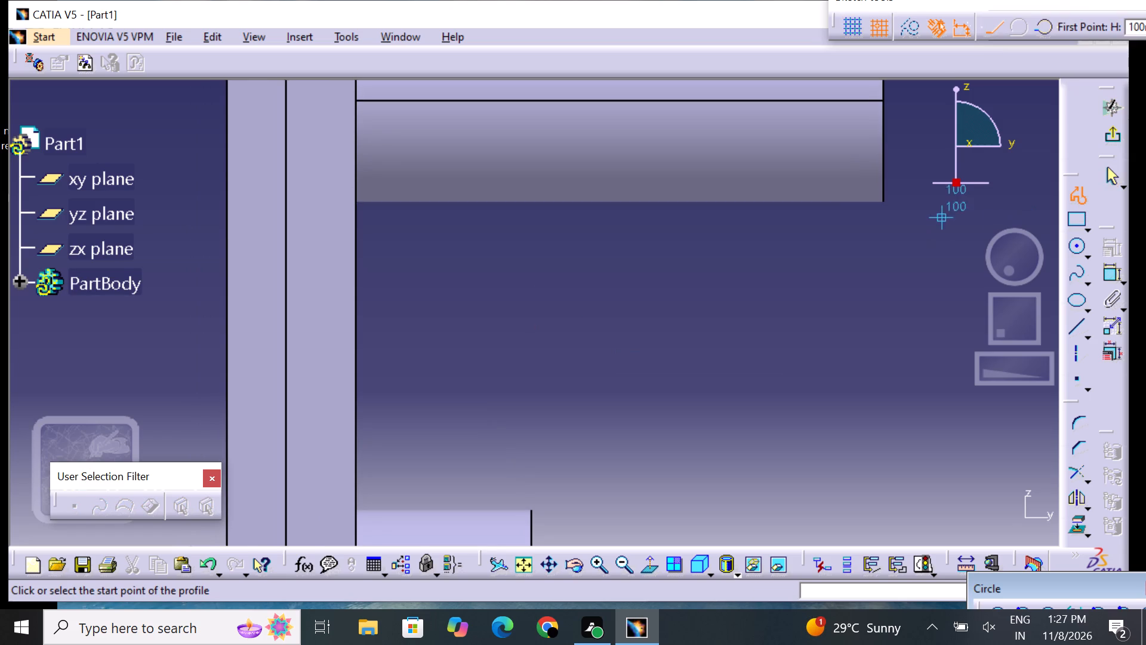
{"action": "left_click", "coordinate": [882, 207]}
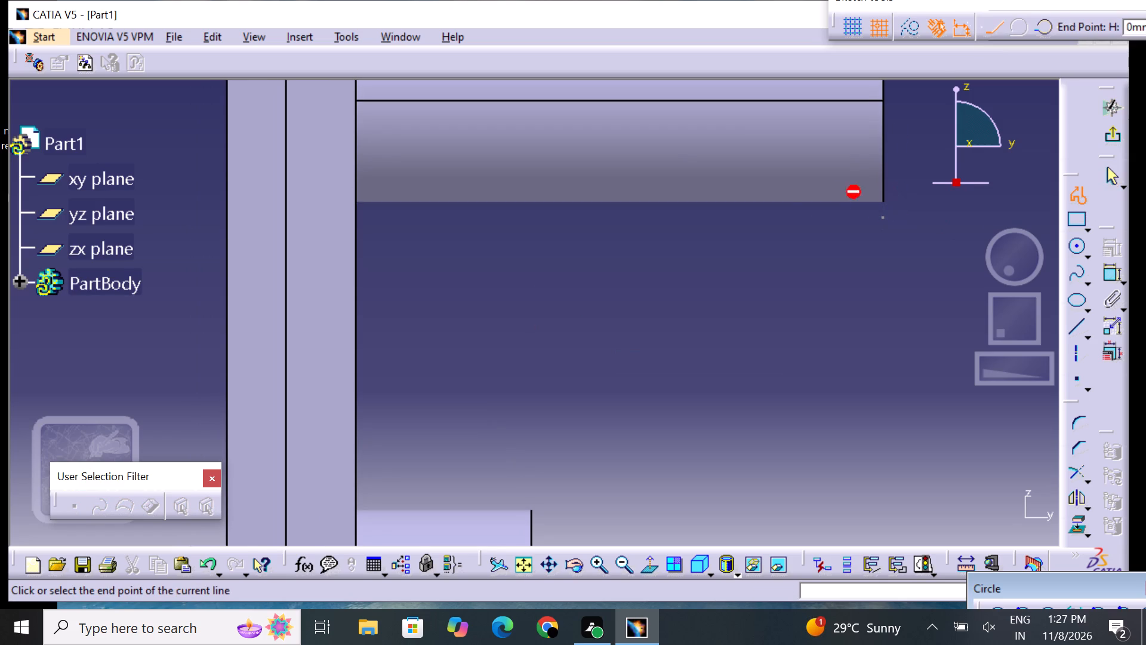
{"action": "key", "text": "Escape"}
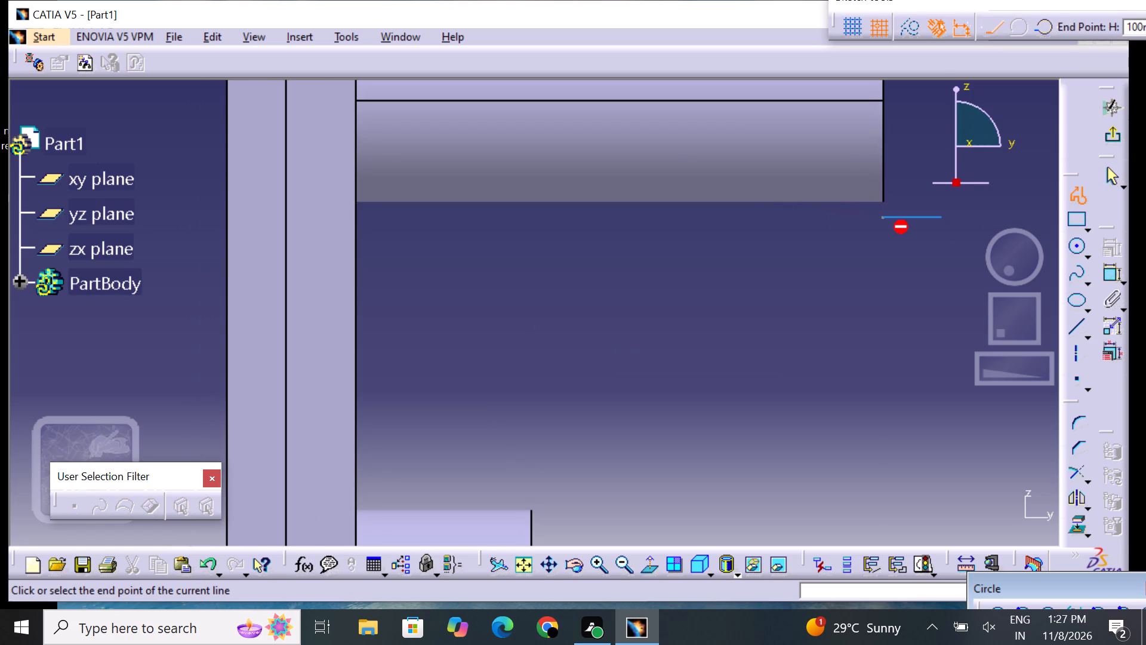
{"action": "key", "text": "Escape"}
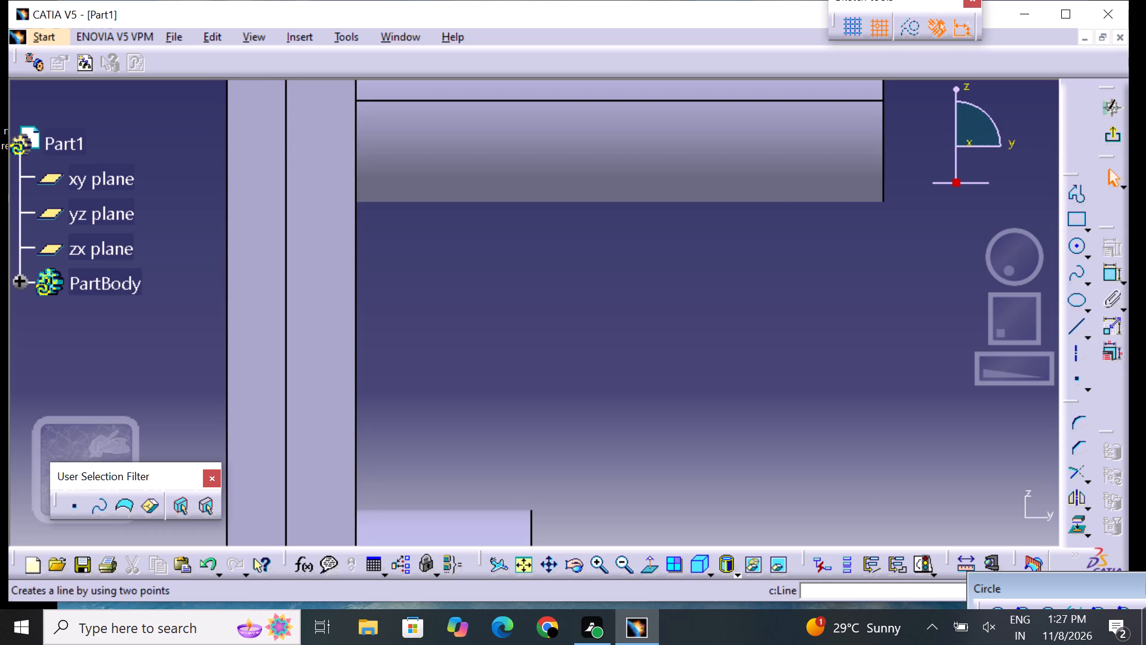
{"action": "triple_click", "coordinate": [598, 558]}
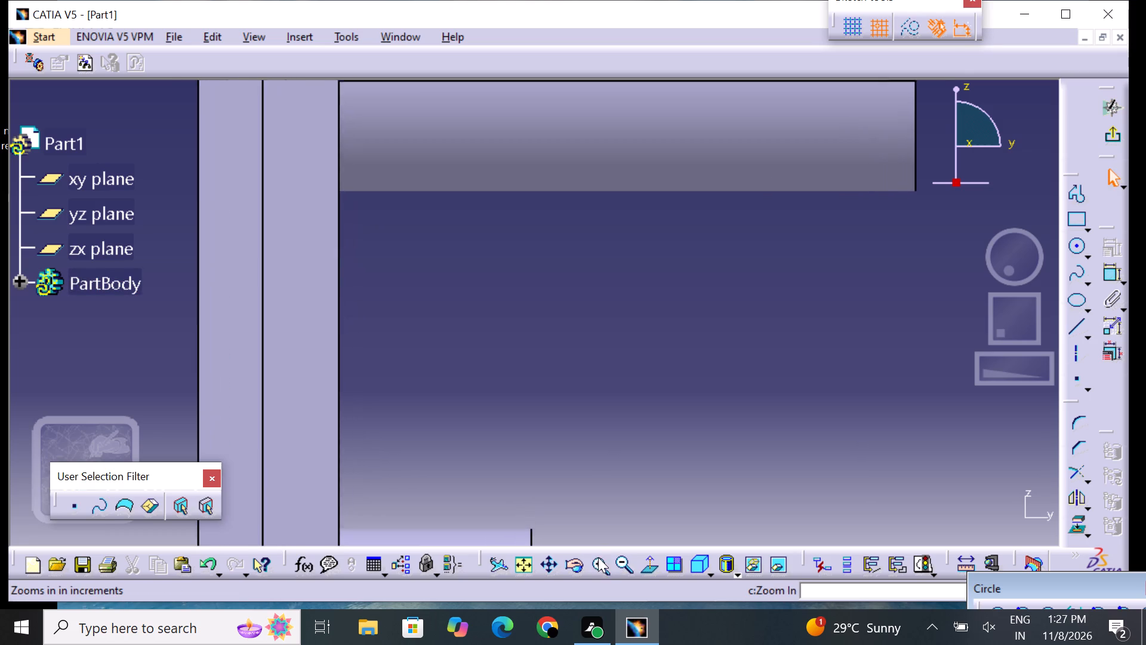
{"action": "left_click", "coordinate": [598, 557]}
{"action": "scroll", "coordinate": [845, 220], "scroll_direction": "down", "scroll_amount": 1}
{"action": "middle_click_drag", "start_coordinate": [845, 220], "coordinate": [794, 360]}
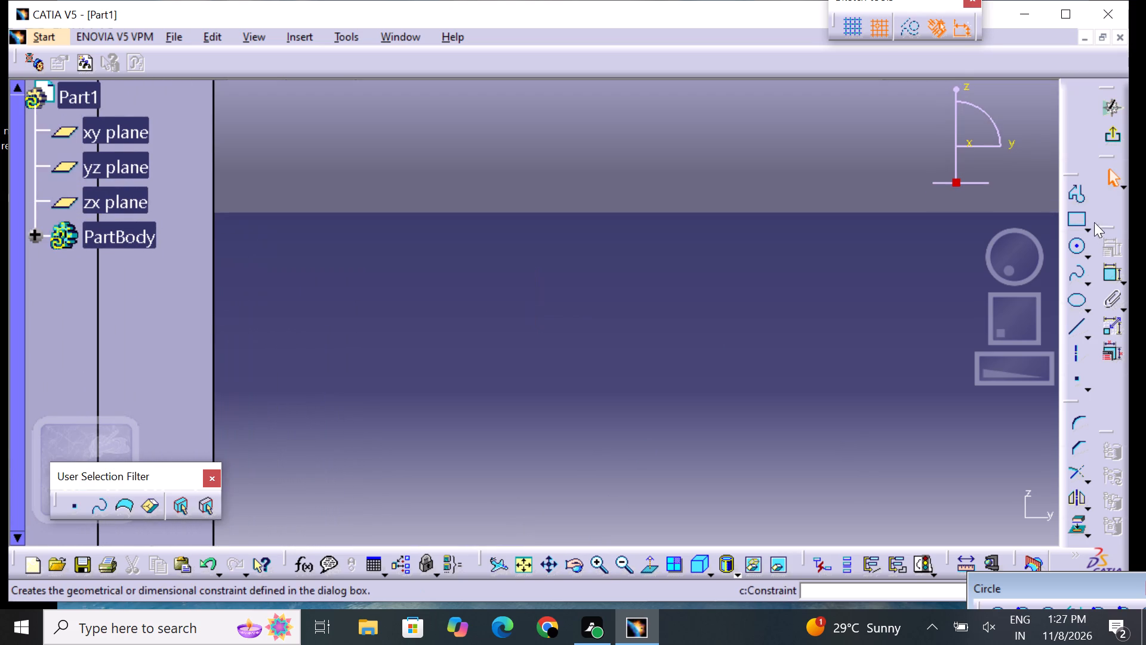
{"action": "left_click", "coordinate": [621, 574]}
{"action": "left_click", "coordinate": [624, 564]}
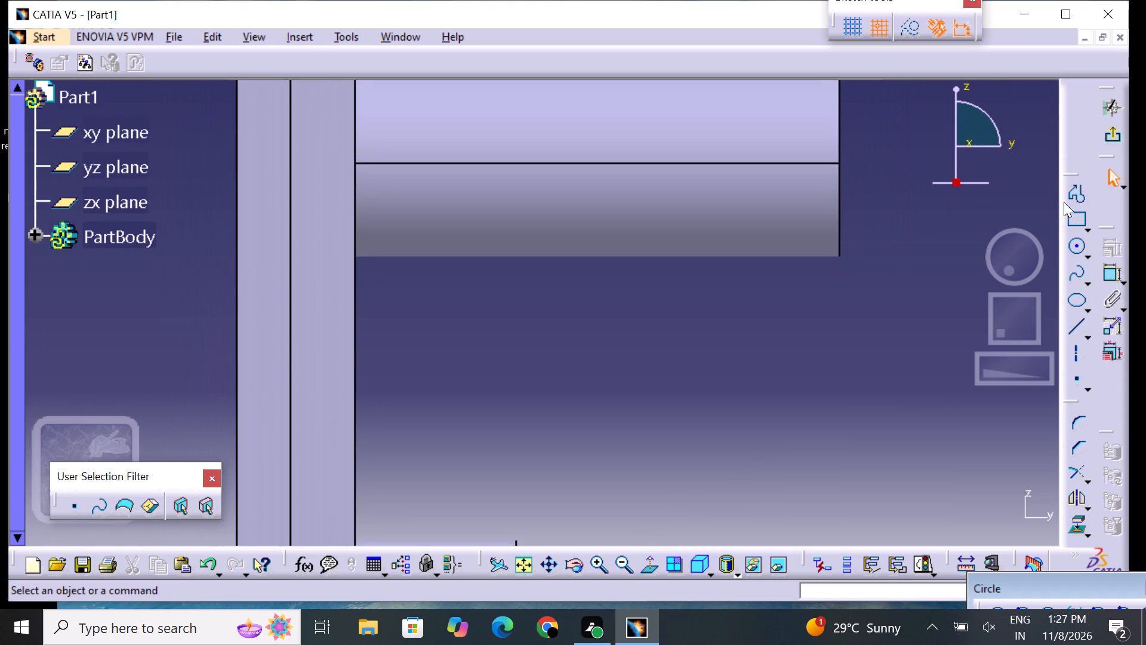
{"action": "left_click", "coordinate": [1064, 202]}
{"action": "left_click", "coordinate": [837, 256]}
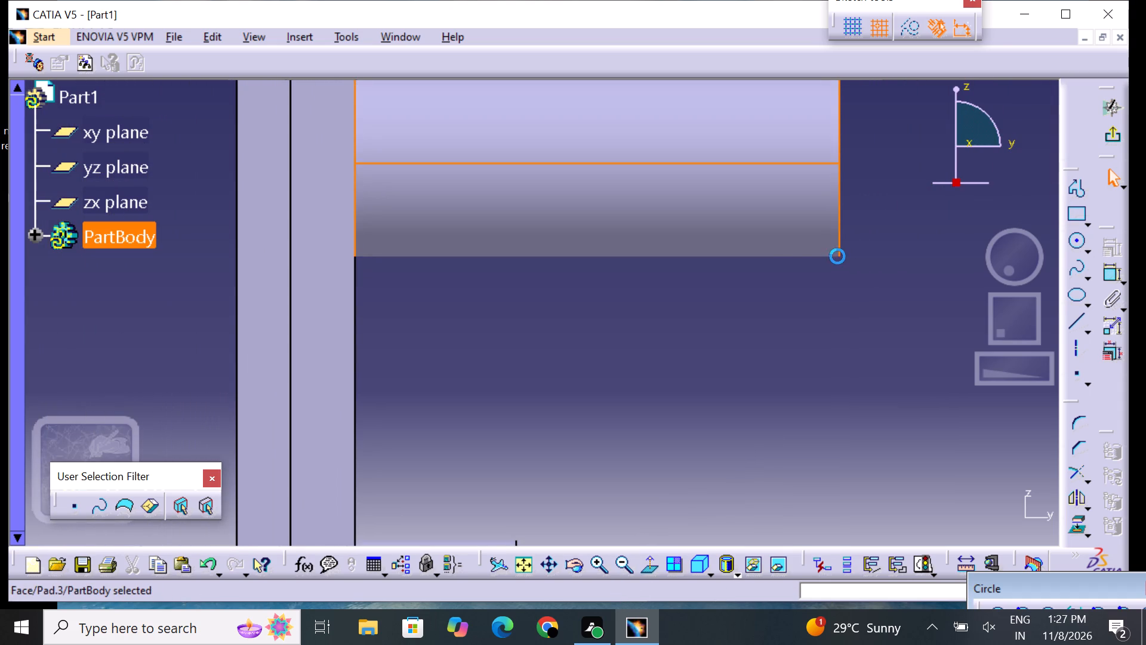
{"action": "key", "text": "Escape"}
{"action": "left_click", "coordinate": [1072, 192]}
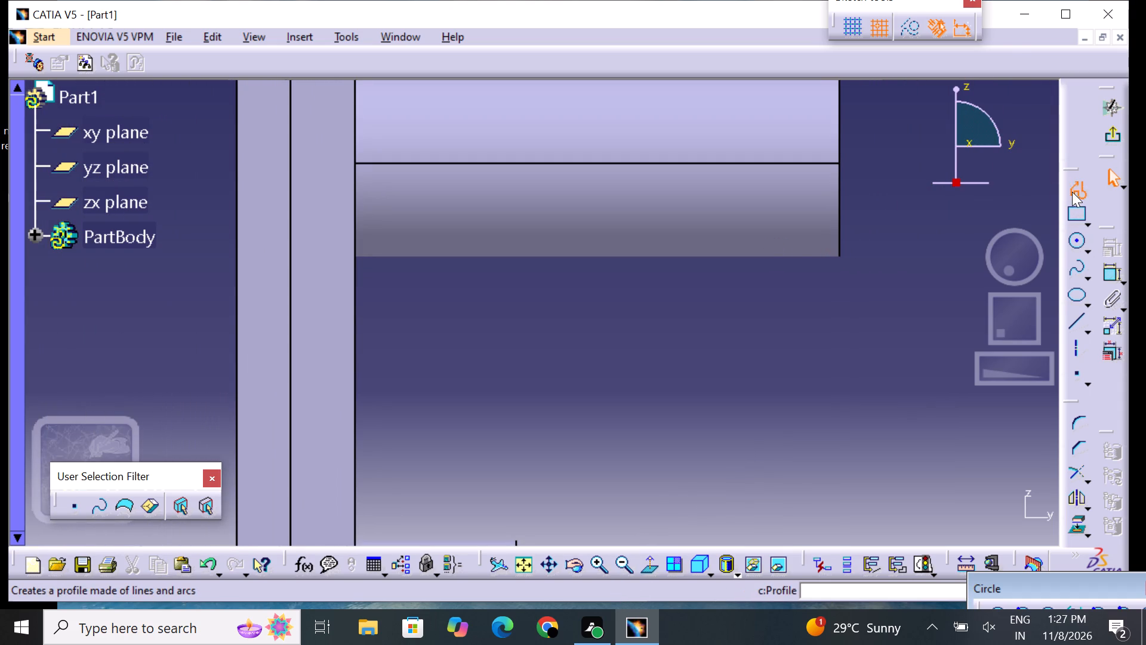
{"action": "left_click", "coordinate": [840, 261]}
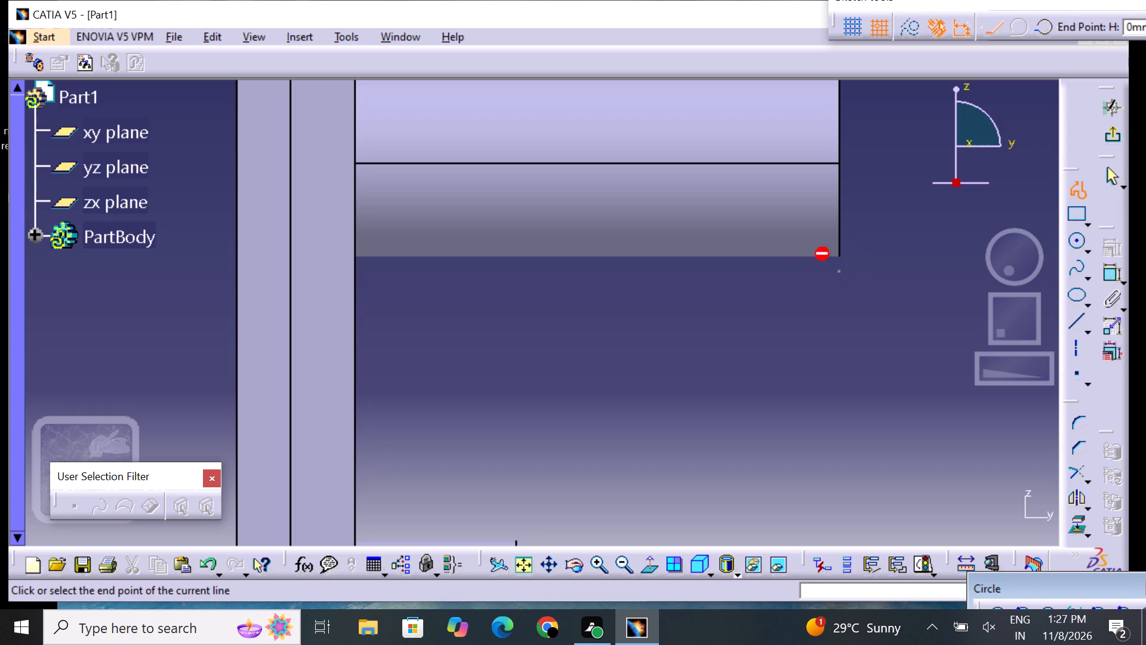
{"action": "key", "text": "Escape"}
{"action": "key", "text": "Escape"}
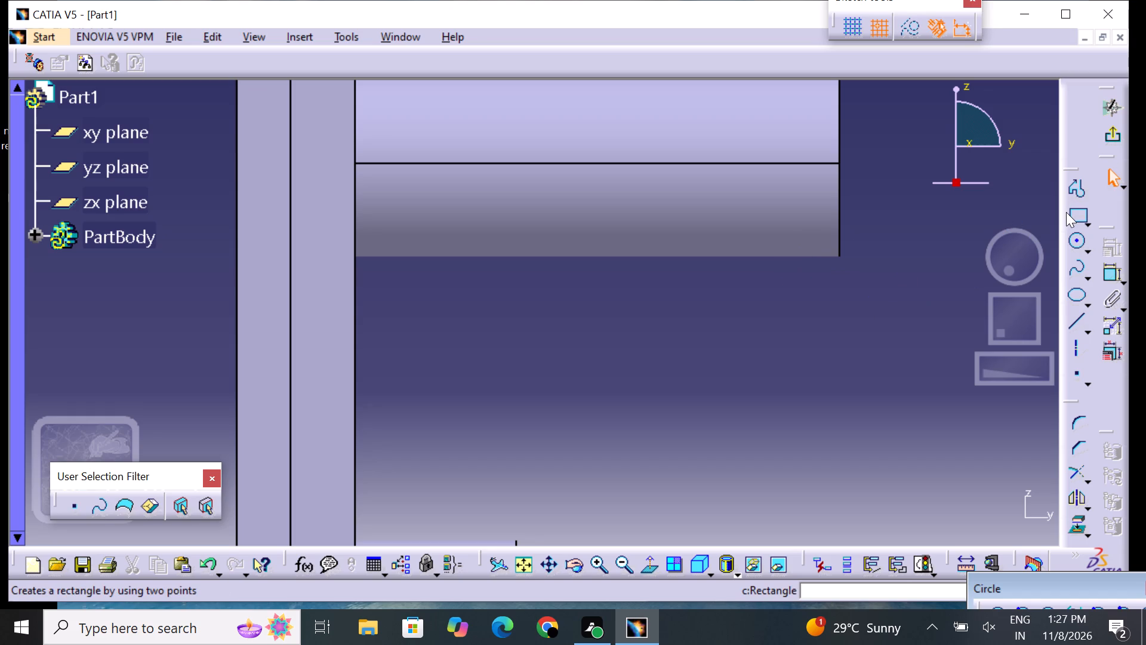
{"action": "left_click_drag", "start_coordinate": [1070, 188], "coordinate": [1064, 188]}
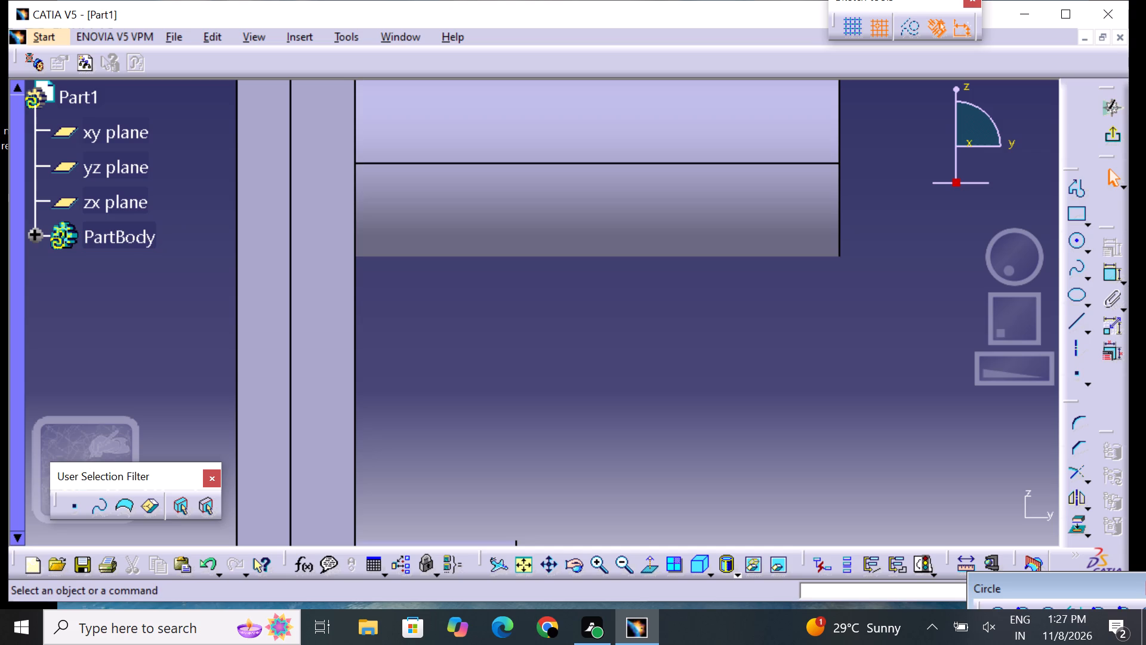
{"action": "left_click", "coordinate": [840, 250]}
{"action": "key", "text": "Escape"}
Sketch a closed four-sided Profile from (90, 110) through (0, 110), (0, 50) and the 30 mm boss's upper outer corner.
{"action": "left_click", "coordinate": [1070, 196]}
{"action": "double_click", "coordinate": [1070, 196]}
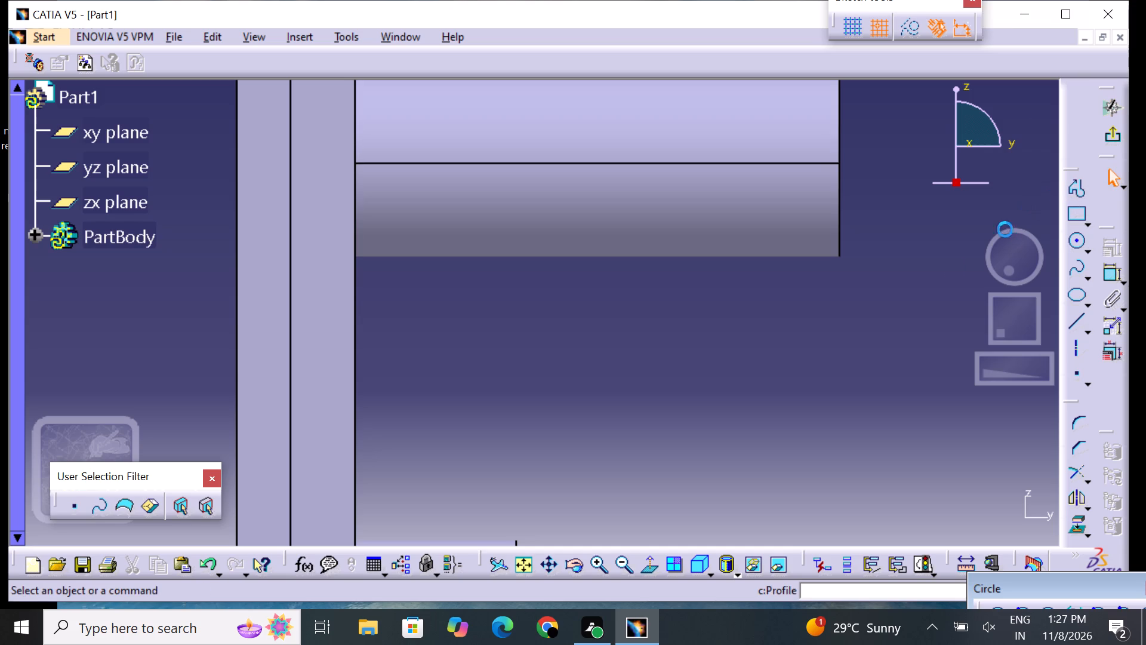
{"action": "left_click", "coordinate": [1073, 187]}
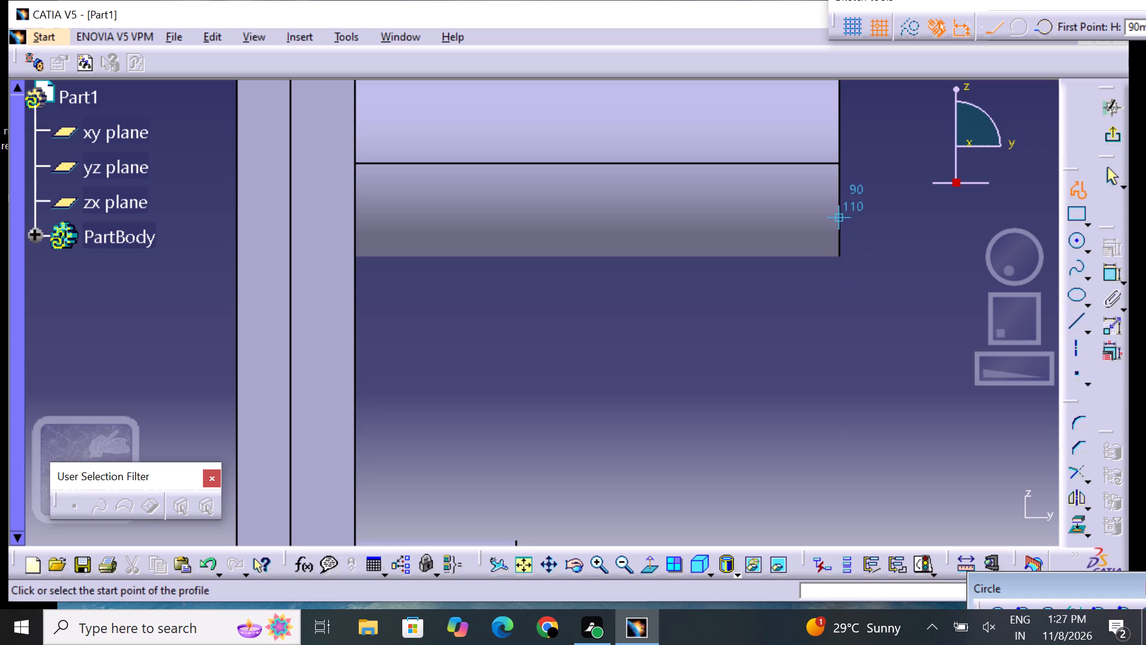
{"action": "left_click", "coordinate": [835, 244]}
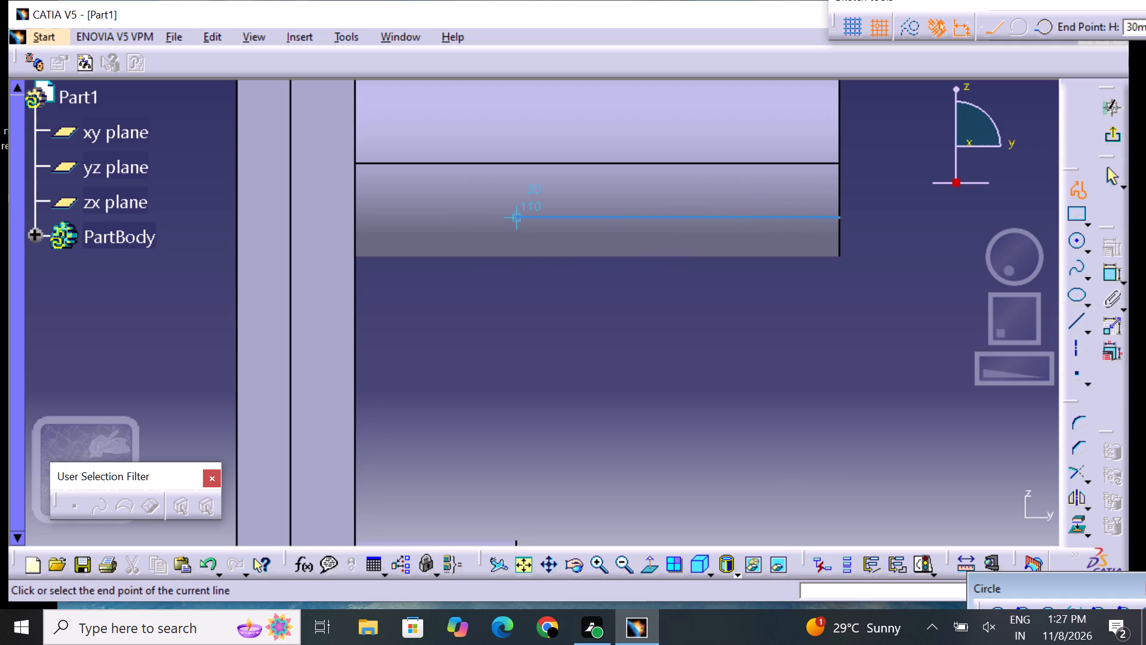
{"action": "left_click", "coordinate": [368, 219]}
{"action": "middle_click_drag", "start_coordinate": [390, 432], "coordinate": [392, 331]}
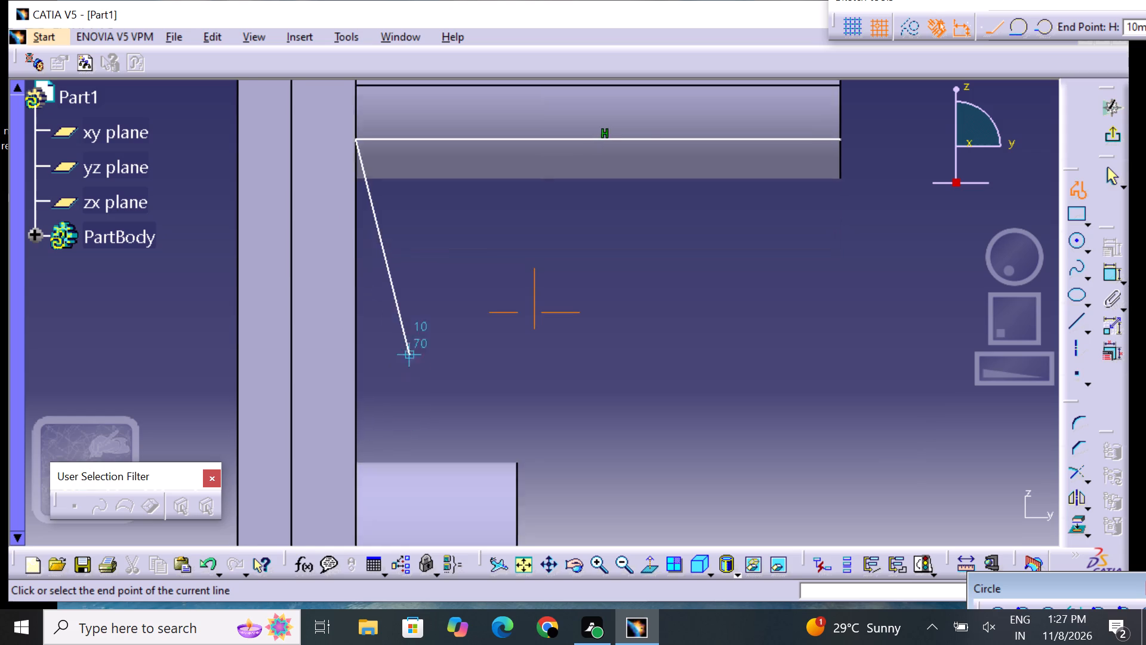
{"action": "middle_click_drag", "start_coordinate": [392, 331], "coordinate": [432, 153]}
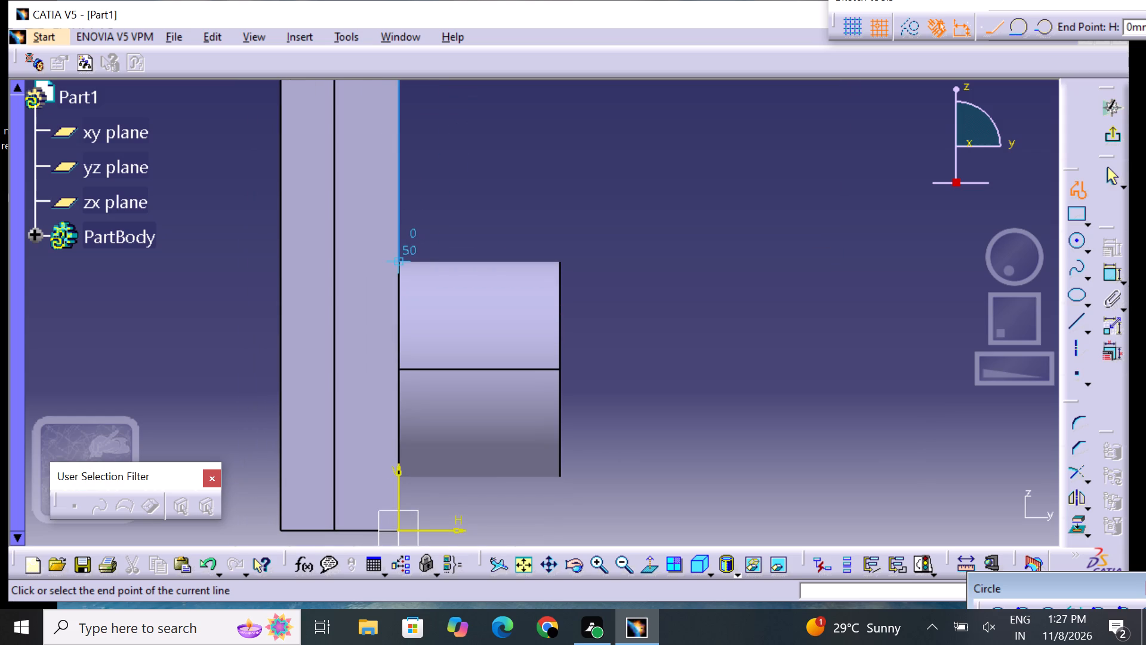
{"action": "left_click", "coordinate": [398, 259]}
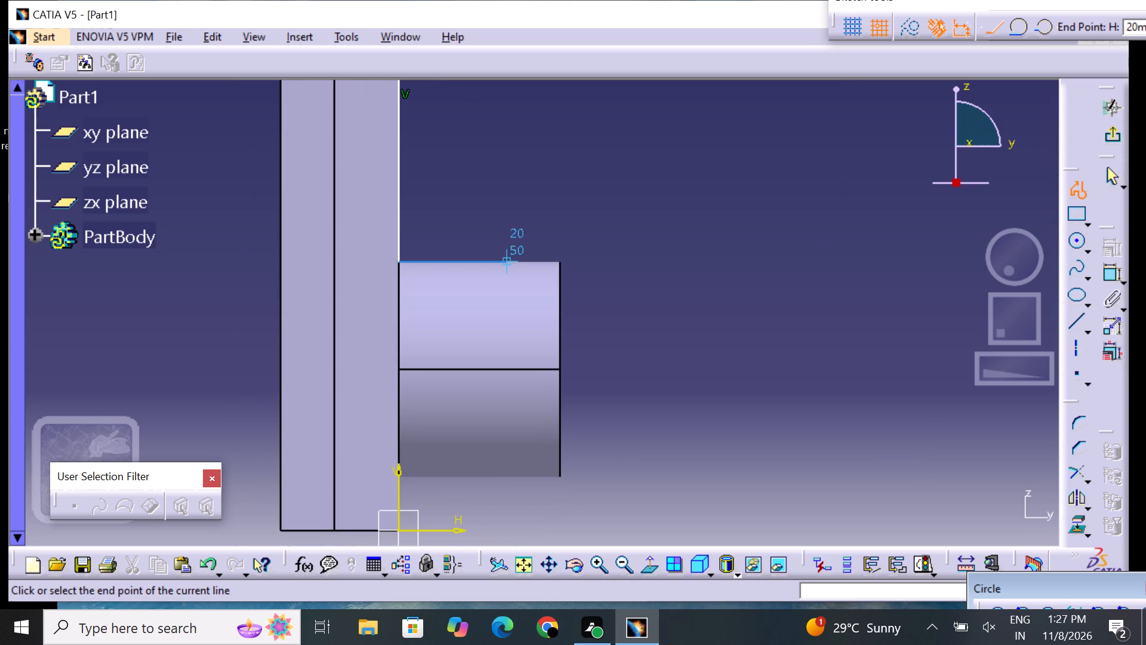
{"action": "left_click", "coordinate": [557, 262]}
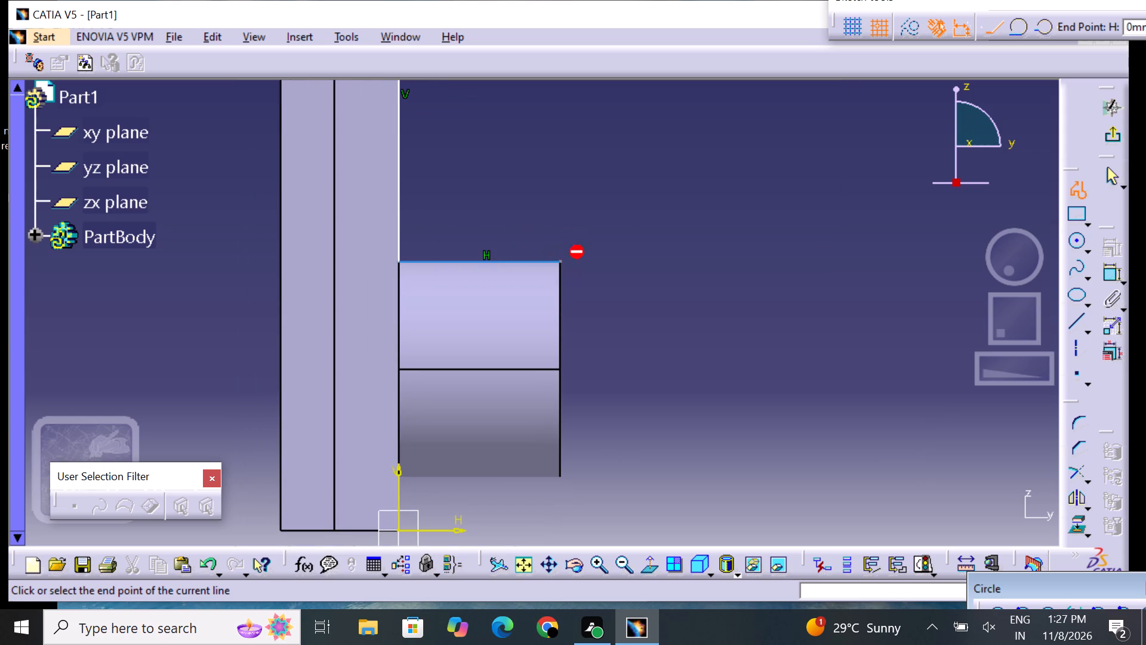
{"action": "middle_click_drag", "start_coordinate": [621, 252], "coordinate": [486, 489]}
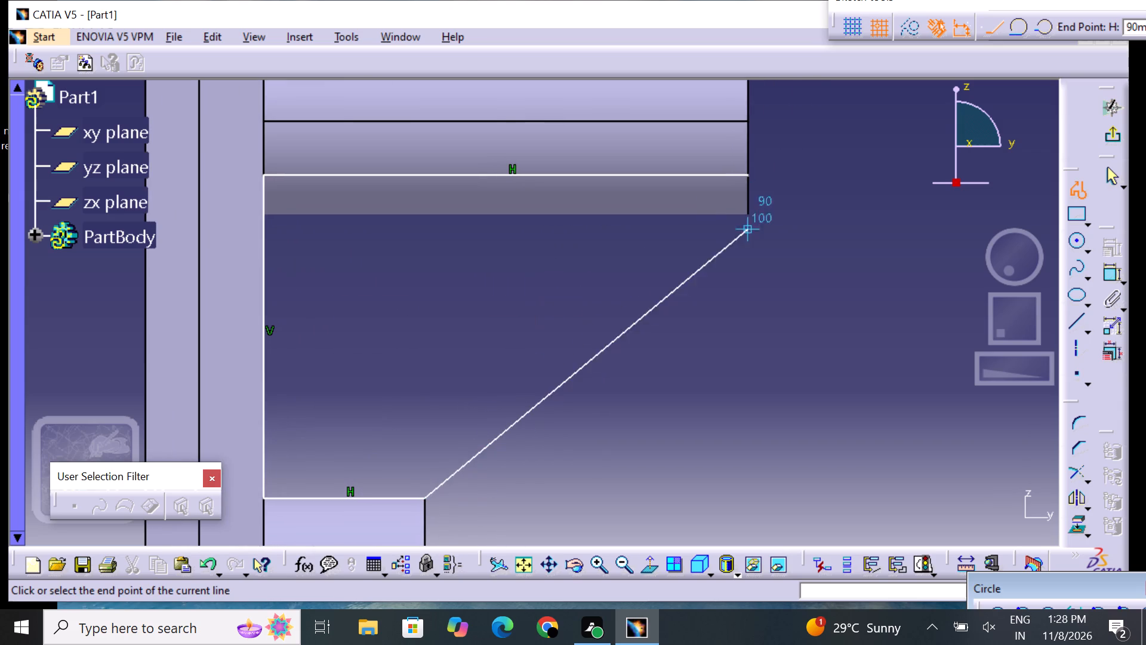
{"action": "left_click", "coordinate": [748, 177]}
{"action": "left_click", "coordinate": [795, 317]}
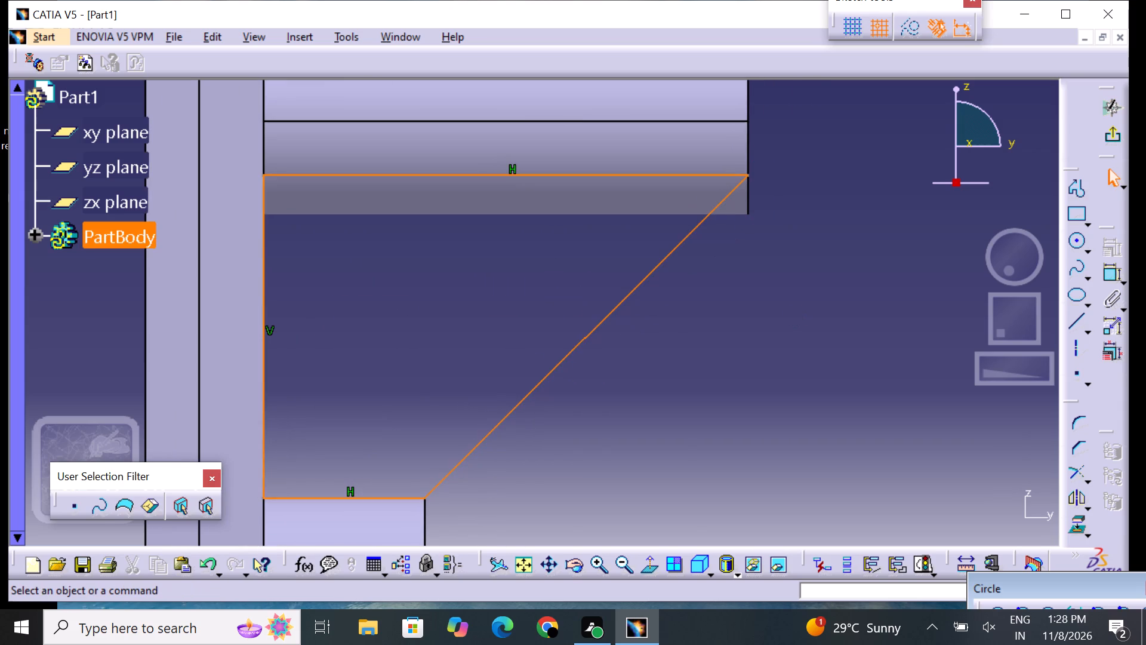
Constrain the profile's upper outer corner coincident with the 90 mm boss's end edge.
{"action": "double_click", "coordinate": [1114, 275]}
{"action": "left_click_drag", "start_coordinate": [748, 175], "coordinate": [750, 182]}
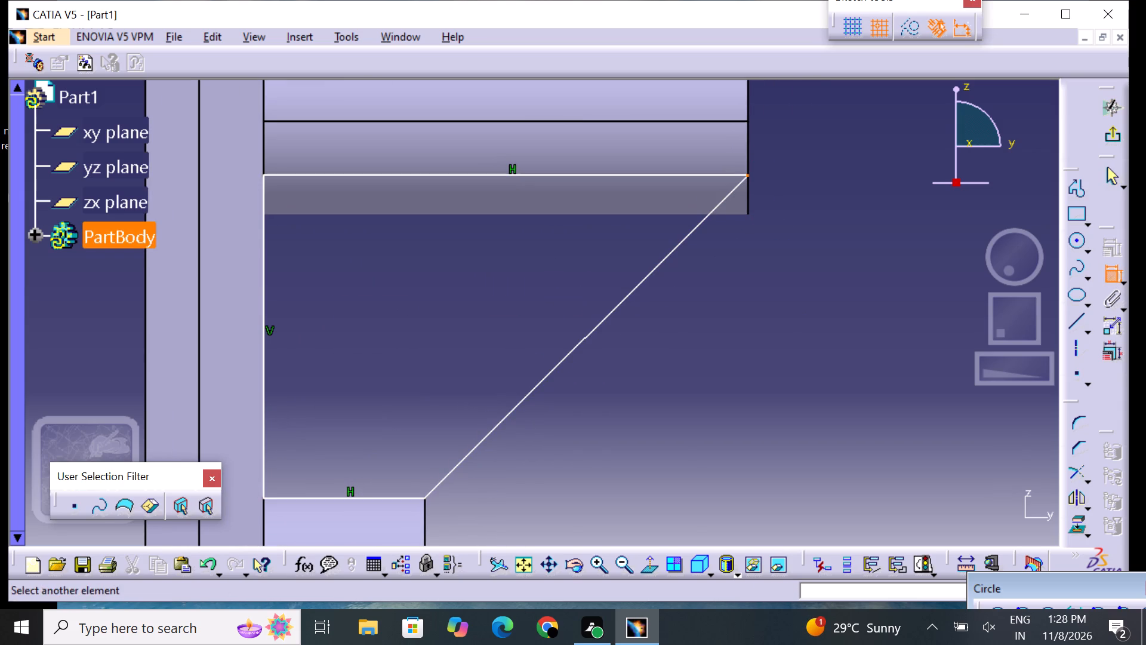
{"action": "left_click", "coordinate": [750, 214]}
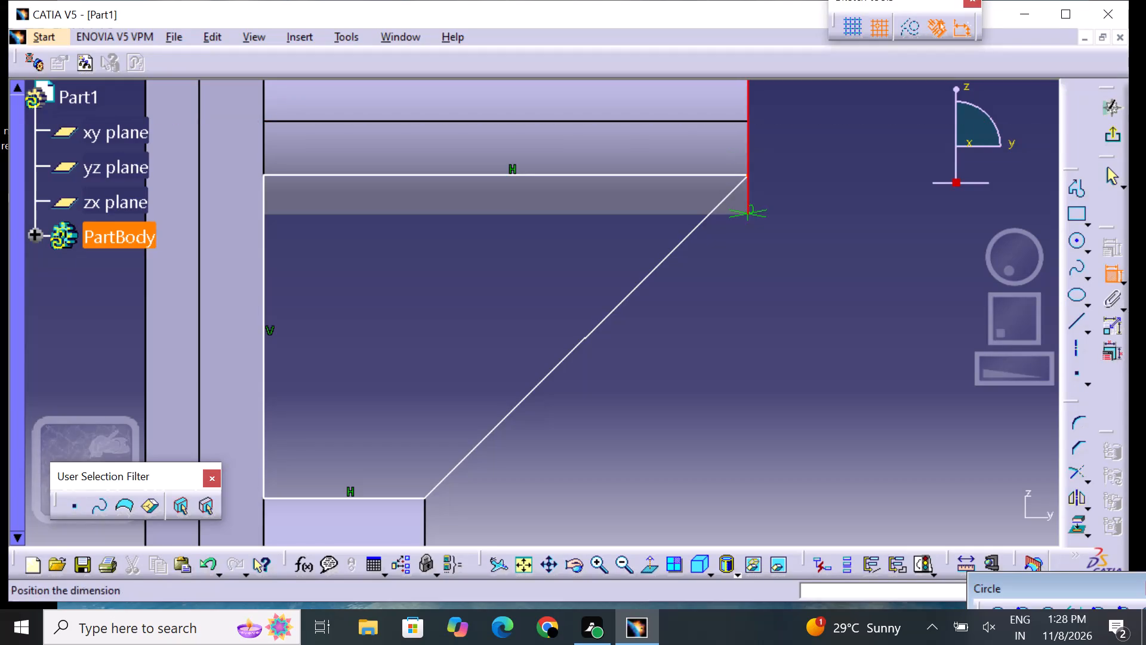
{"action": "right_click", "coordinate": [749, 214]}
{"action": "left_click", "coordinate": [824, 377]}
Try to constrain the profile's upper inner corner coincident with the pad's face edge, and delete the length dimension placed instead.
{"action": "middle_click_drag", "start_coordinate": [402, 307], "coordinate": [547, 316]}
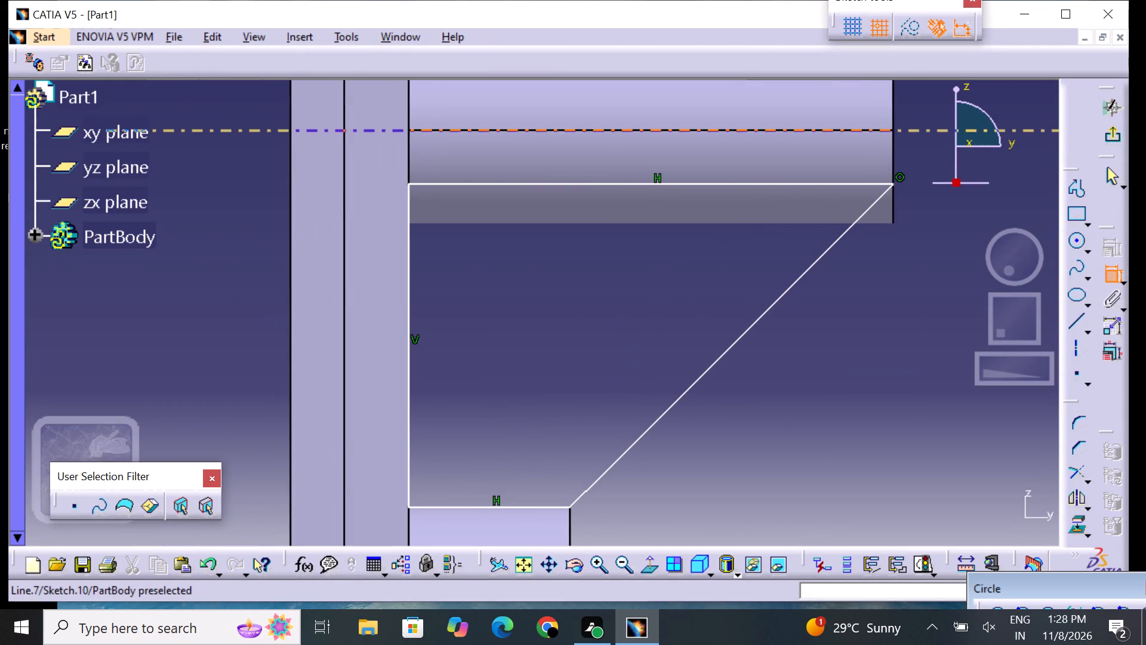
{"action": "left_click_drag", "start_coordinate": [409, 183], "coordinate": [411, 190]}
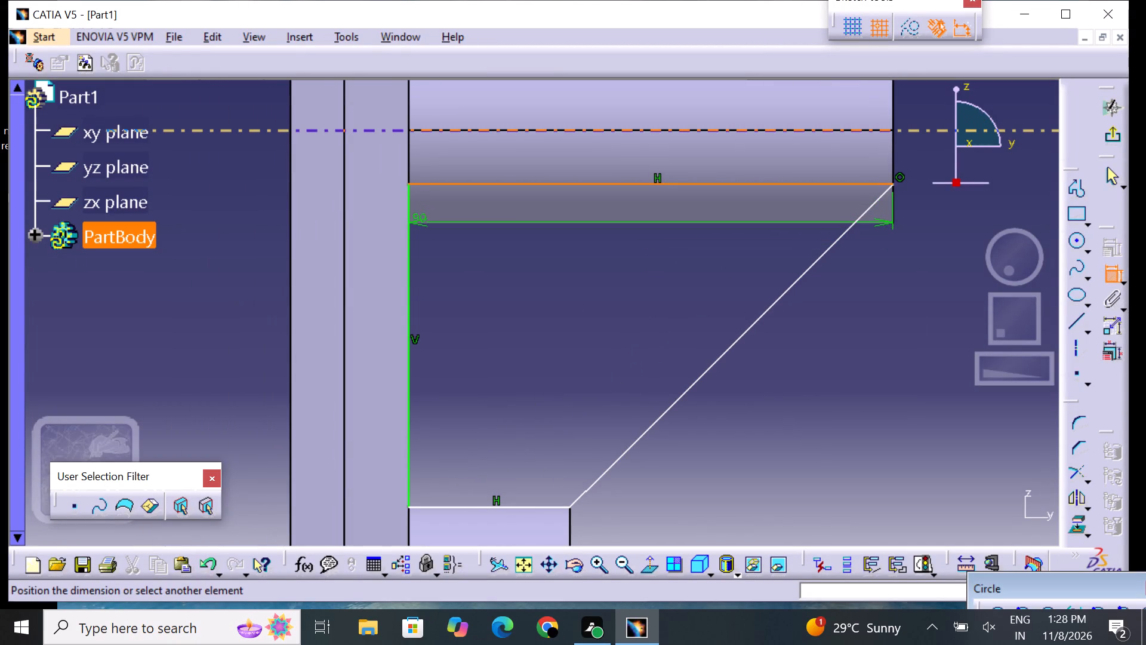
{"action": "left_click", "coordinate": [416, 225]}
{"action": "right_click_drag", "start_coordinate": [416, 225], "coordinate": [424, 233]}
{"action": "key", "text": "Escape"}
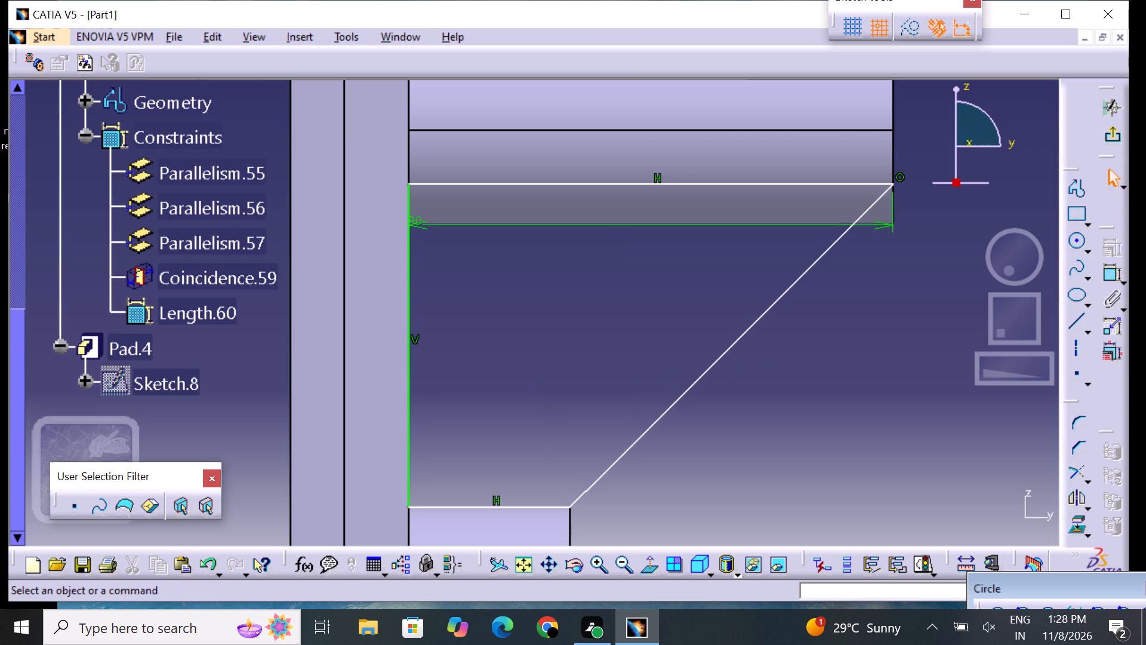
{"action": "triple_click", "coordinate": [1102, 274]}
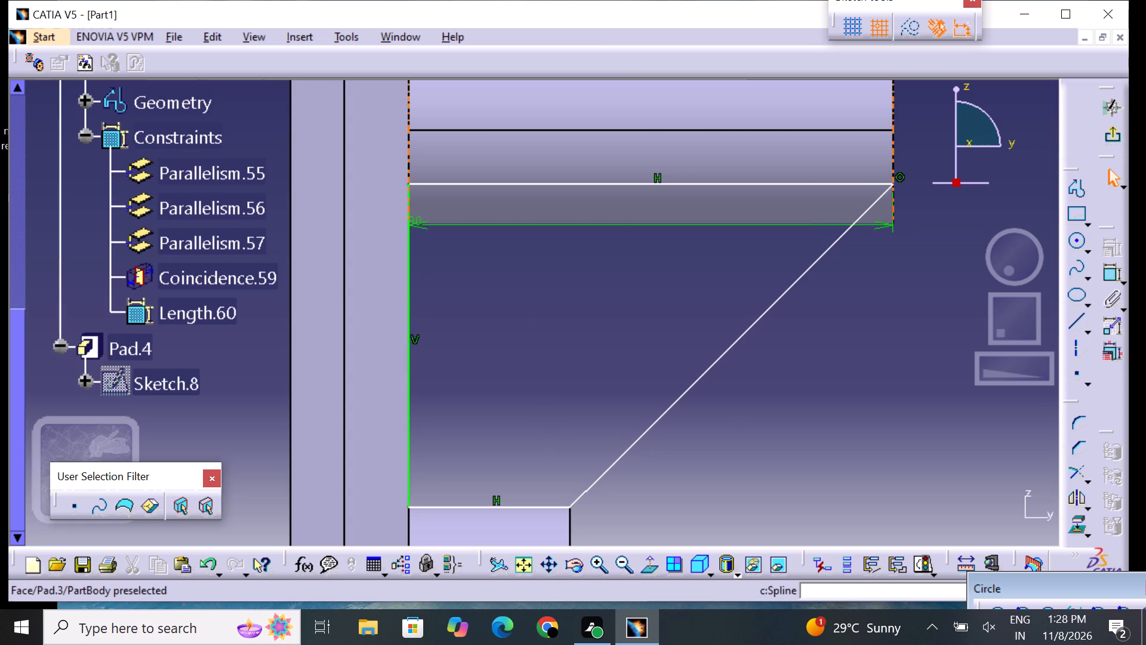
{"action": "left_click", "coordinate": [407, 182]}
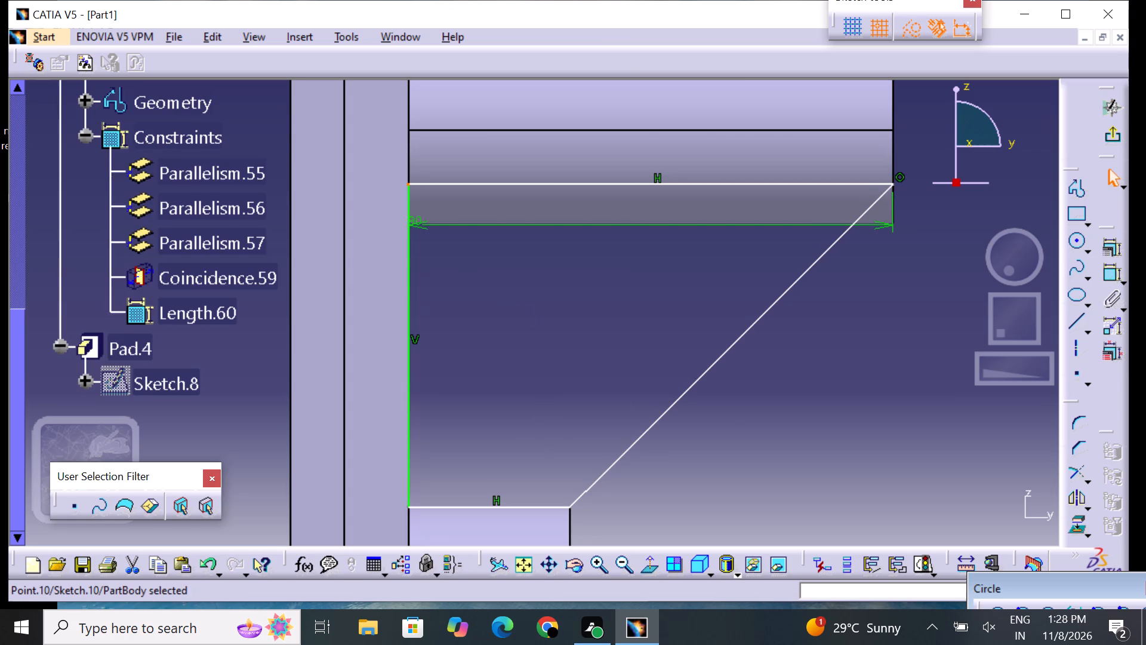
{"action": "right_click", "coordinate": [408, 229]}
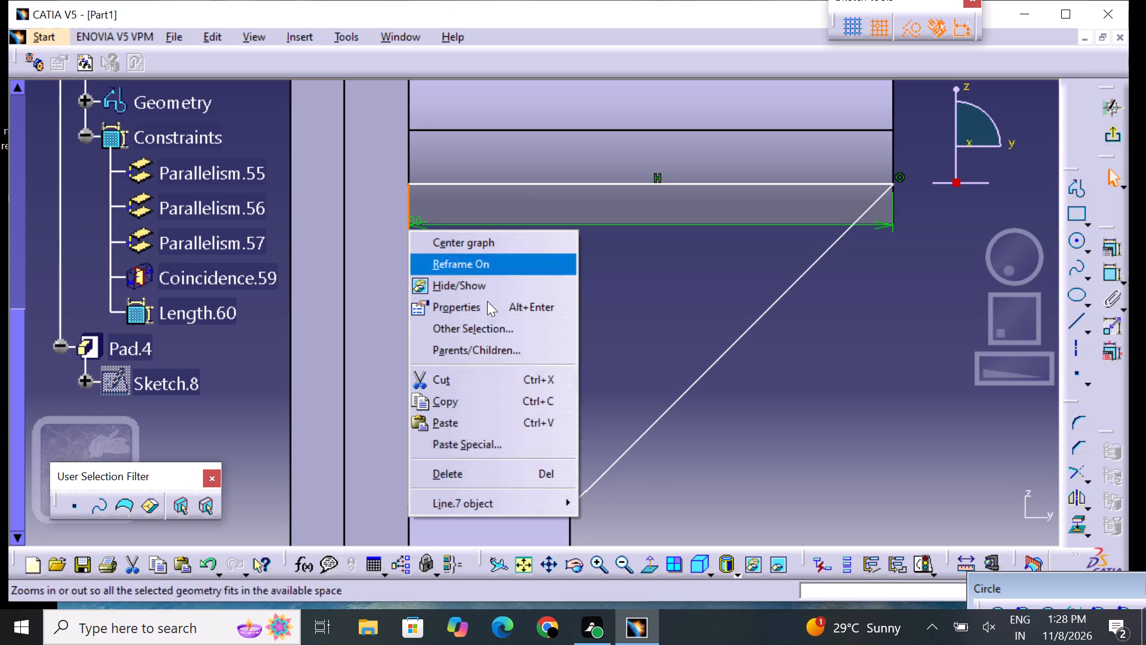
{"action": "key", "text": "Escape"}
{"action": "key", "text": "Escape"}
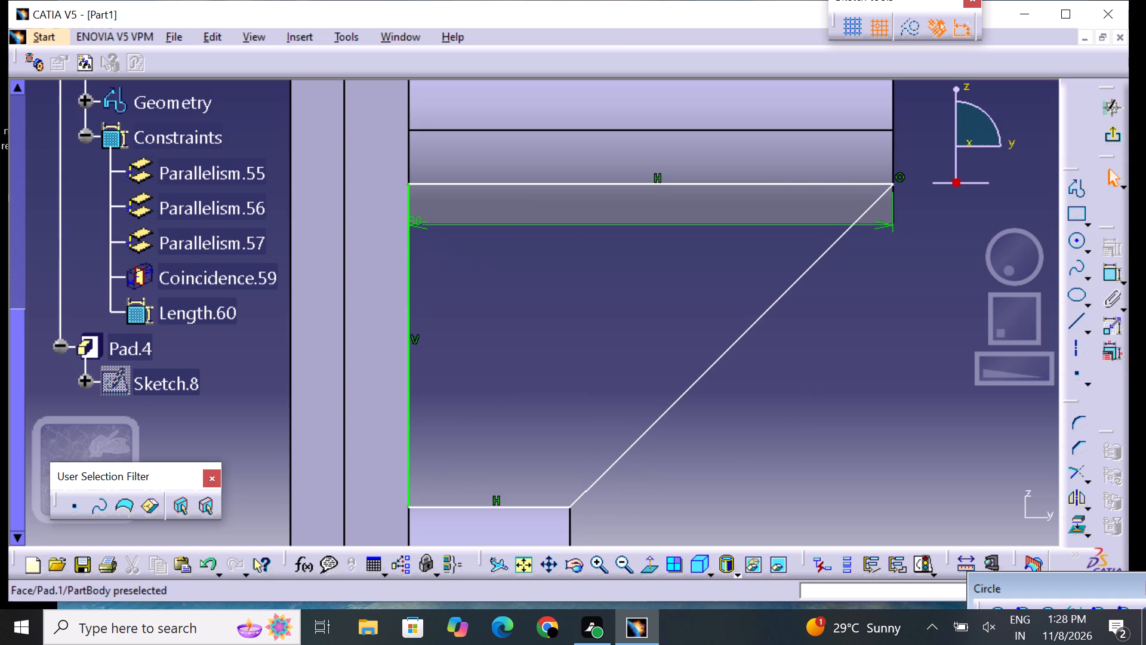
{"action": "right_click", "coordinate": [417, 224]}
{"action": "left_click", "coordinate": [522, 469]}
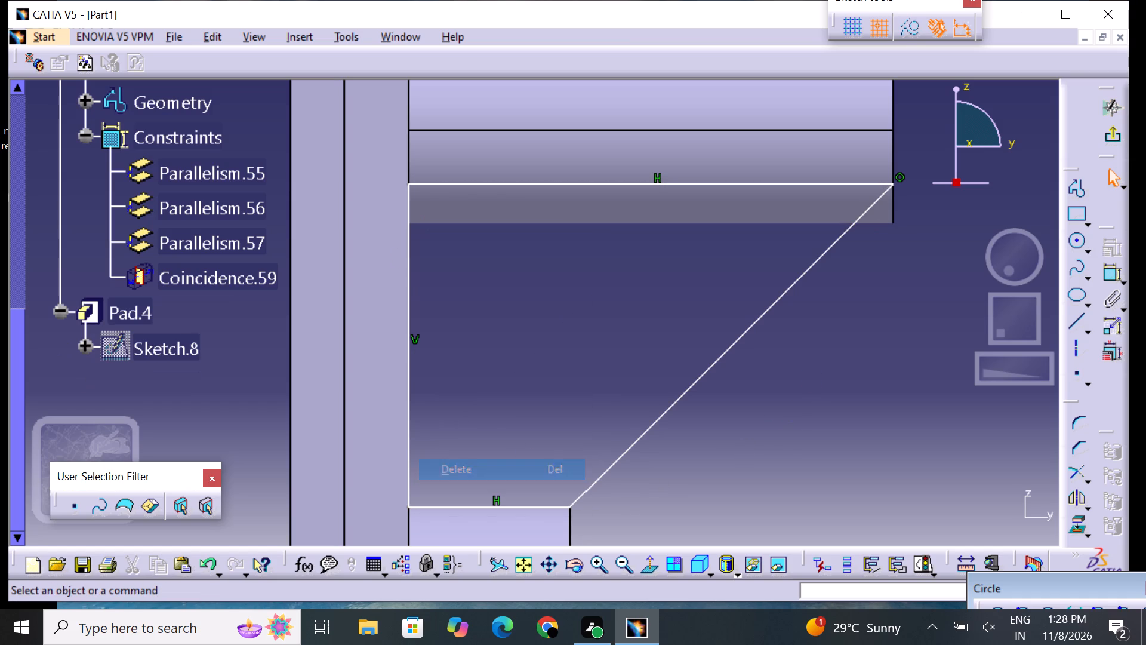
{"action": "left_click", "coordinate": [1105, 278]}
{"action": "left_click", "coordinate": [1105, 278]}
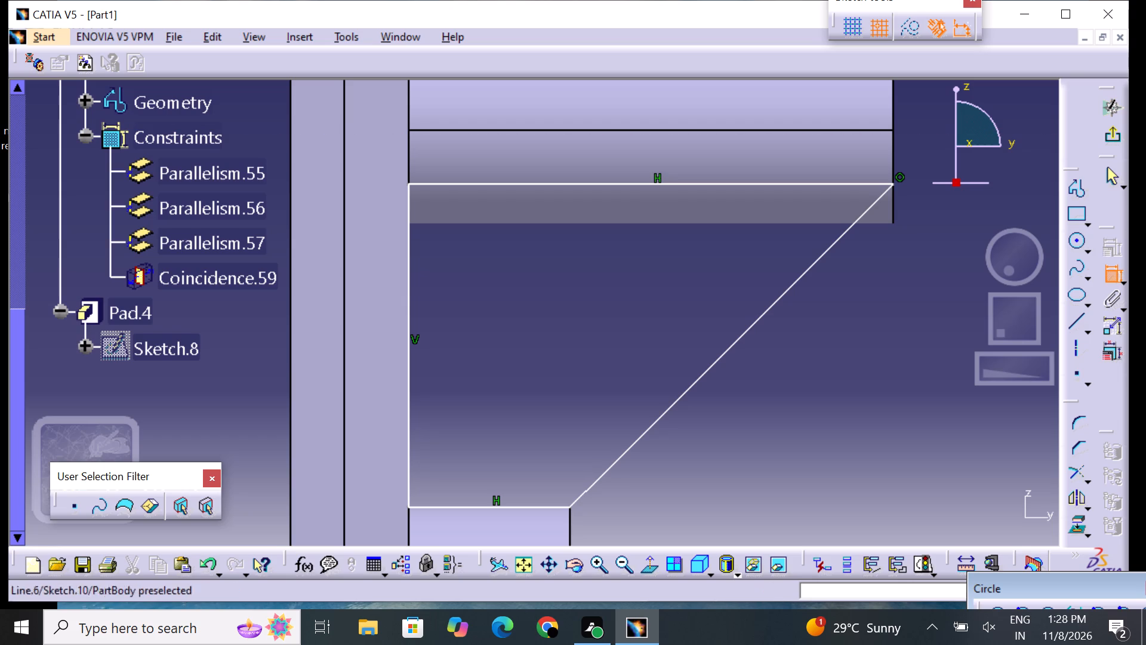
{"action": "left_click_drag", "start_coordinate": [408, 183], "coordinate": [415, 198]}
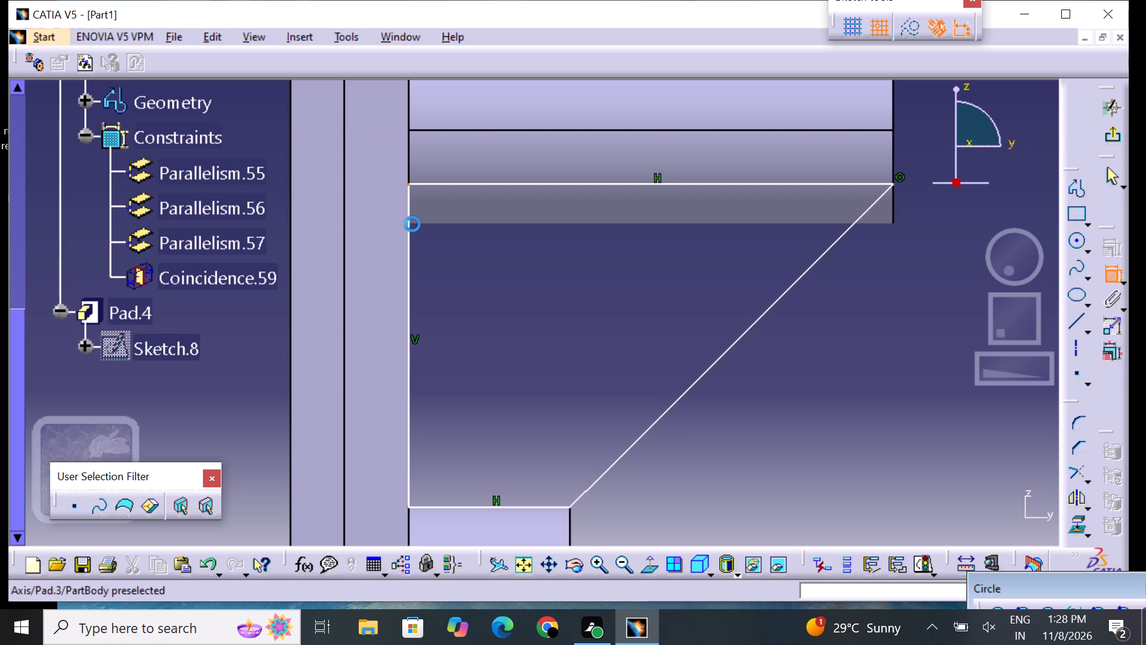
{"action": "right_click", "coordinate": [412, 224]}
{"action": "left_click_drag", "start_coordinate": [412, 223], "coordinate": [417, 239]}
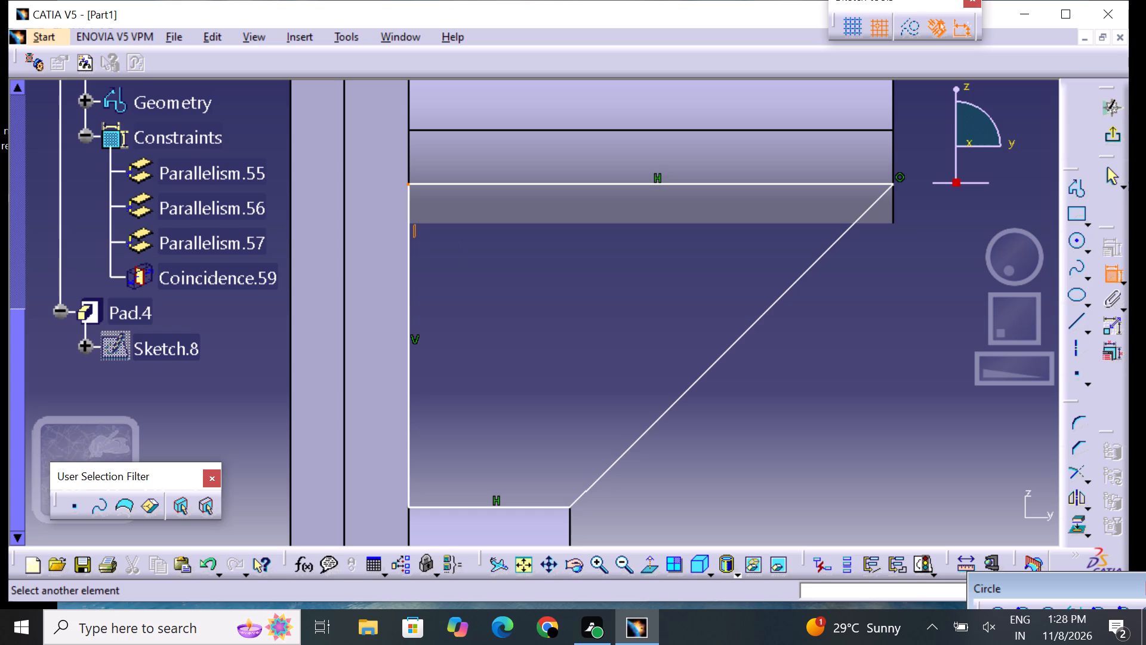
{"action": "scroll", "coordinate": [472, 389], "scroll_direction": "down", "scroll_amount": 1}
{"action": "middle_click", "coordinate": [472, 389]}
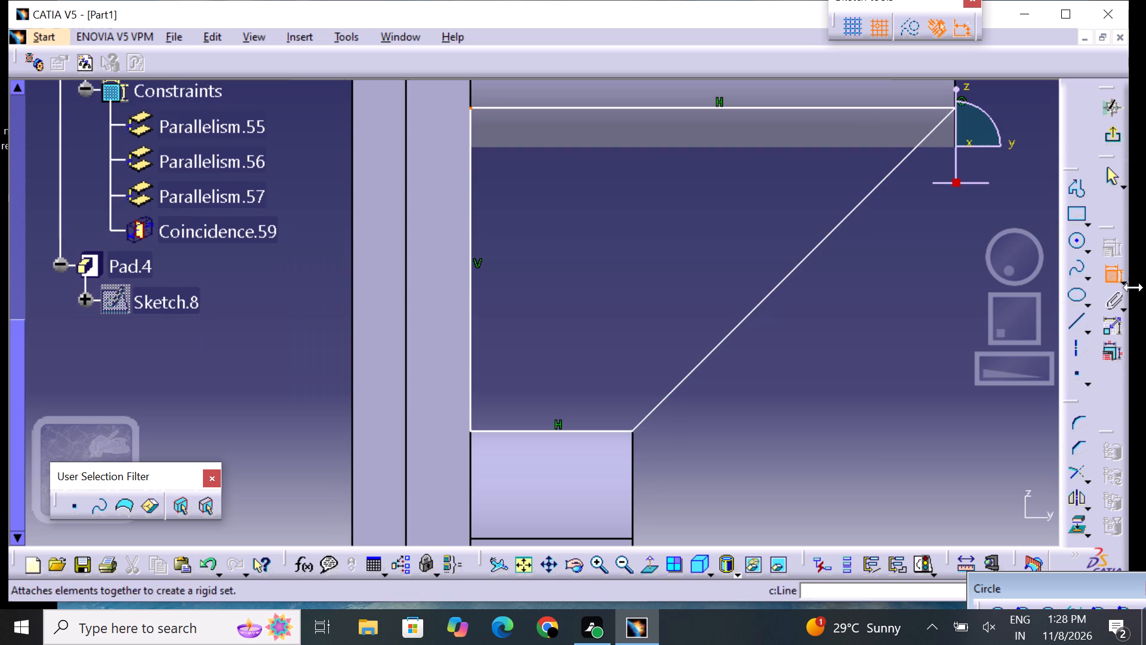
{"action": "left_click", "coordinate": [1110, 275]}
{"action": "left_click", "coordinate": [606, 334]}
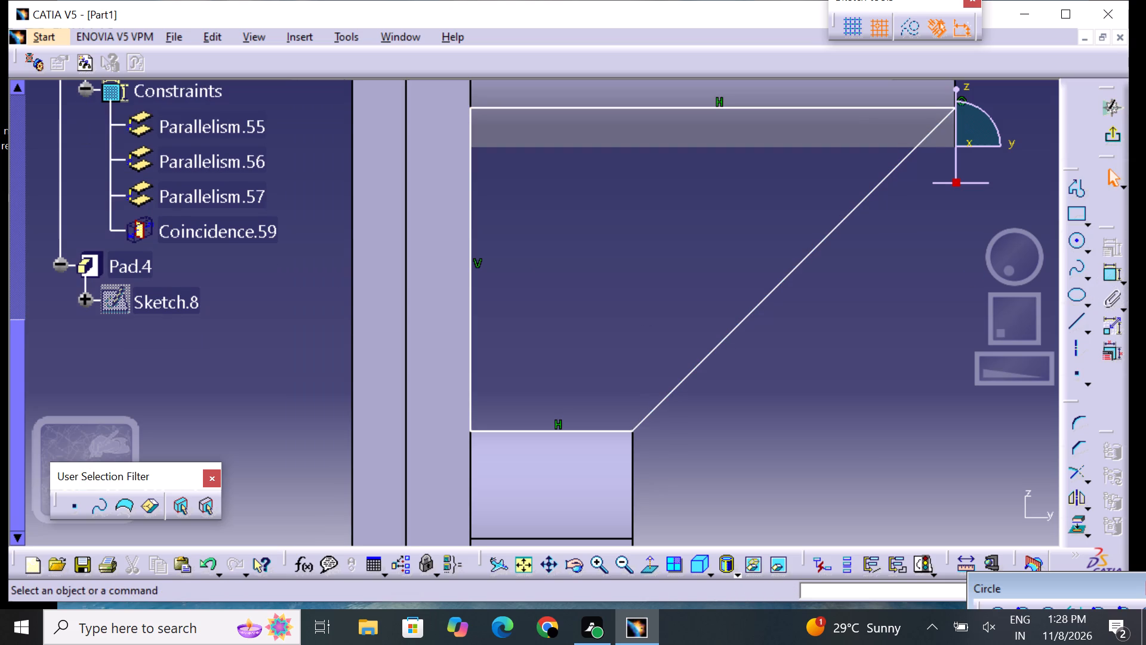
Constrain the profile's lower inner corner coincident with the pad's face edge.
{"action": "middle_click_drag", "start_coordinate": [555, 355], "coordinate": [542, 284]}
{"action": "double_click", "coordinate": [1112, 274]}
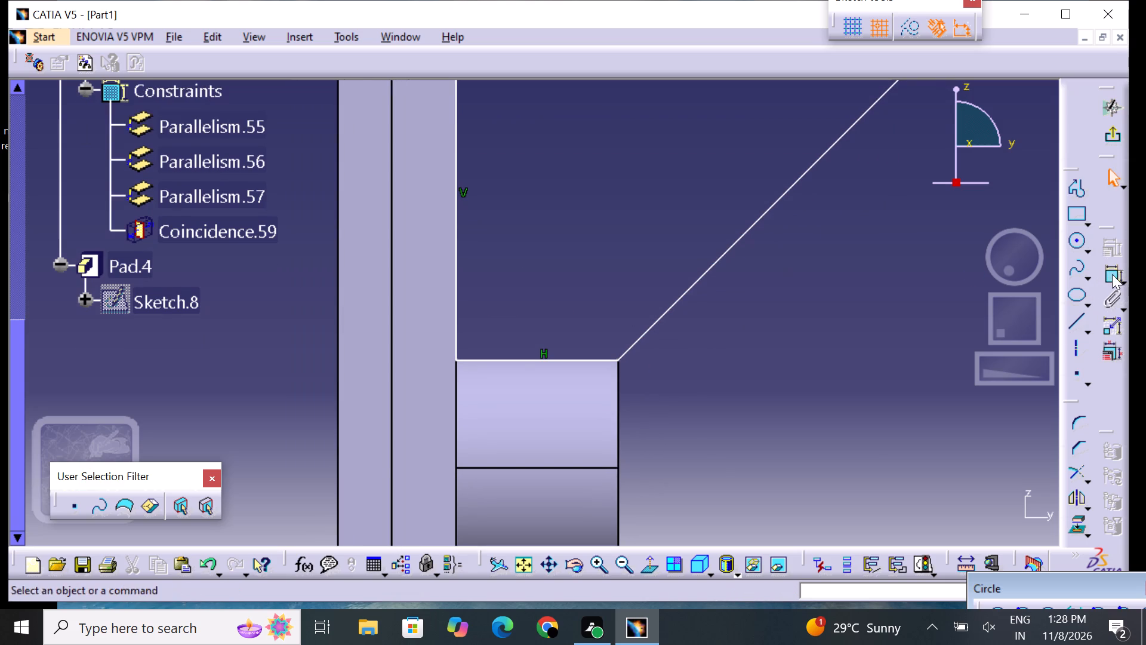
{"action": "left_click", "coordinate": [457, 361]}
{"action": "left_click", "coordinate": [455, 376]}
{"action": "right_click", "coordinate": [455, 376]}
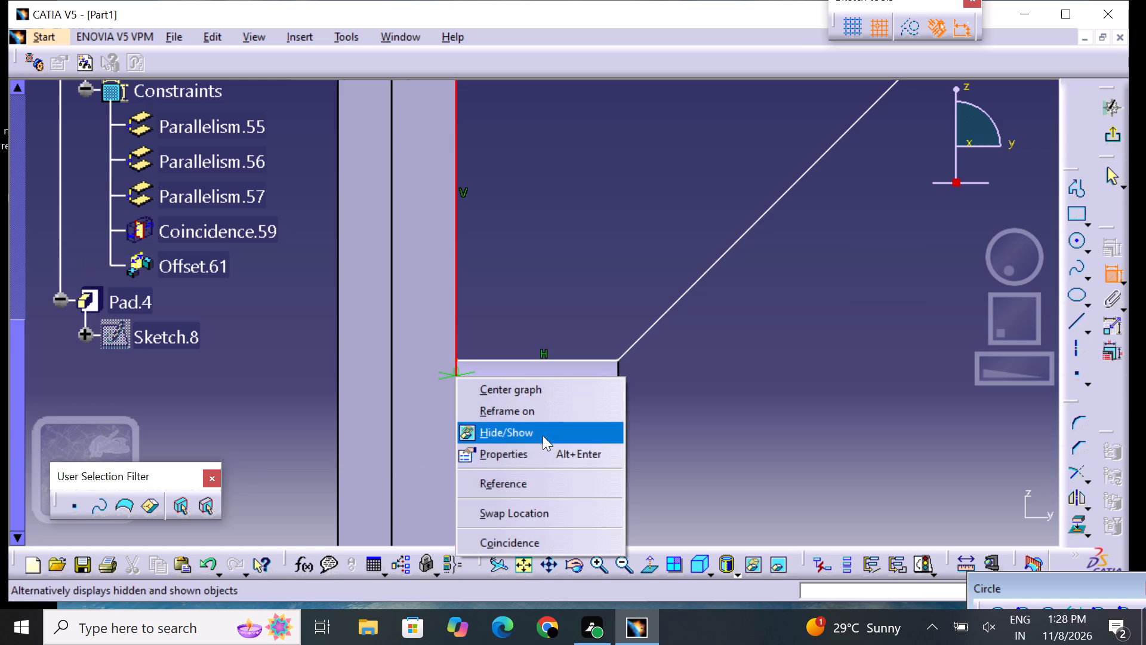
{"action": "left_click", "coordinate": [566, 544]}
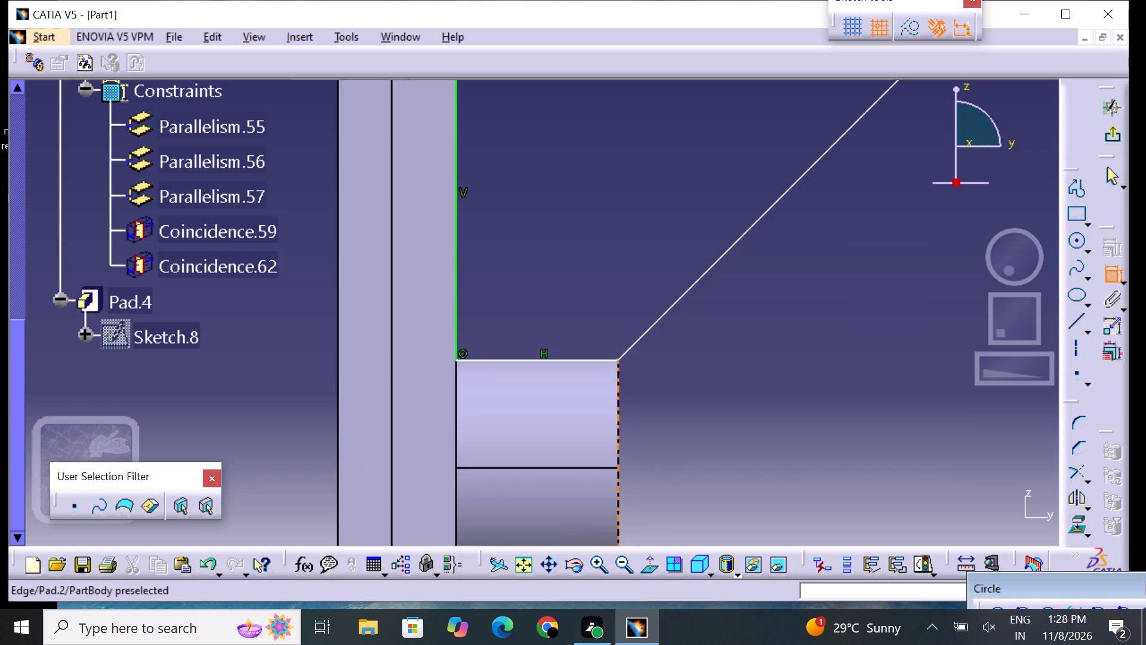
Constrain the profile's lower outer corner coincident with the 30 mm boss's end edge and exit the sketch.
{"action": "left_click", "coordinate": [616, 358]}
{"action": "left_click", "coordinate": [620, 399]}
{"action": "right_click_drag", "start_coordinate": [608, 380], "coordinate": [606, 386]}
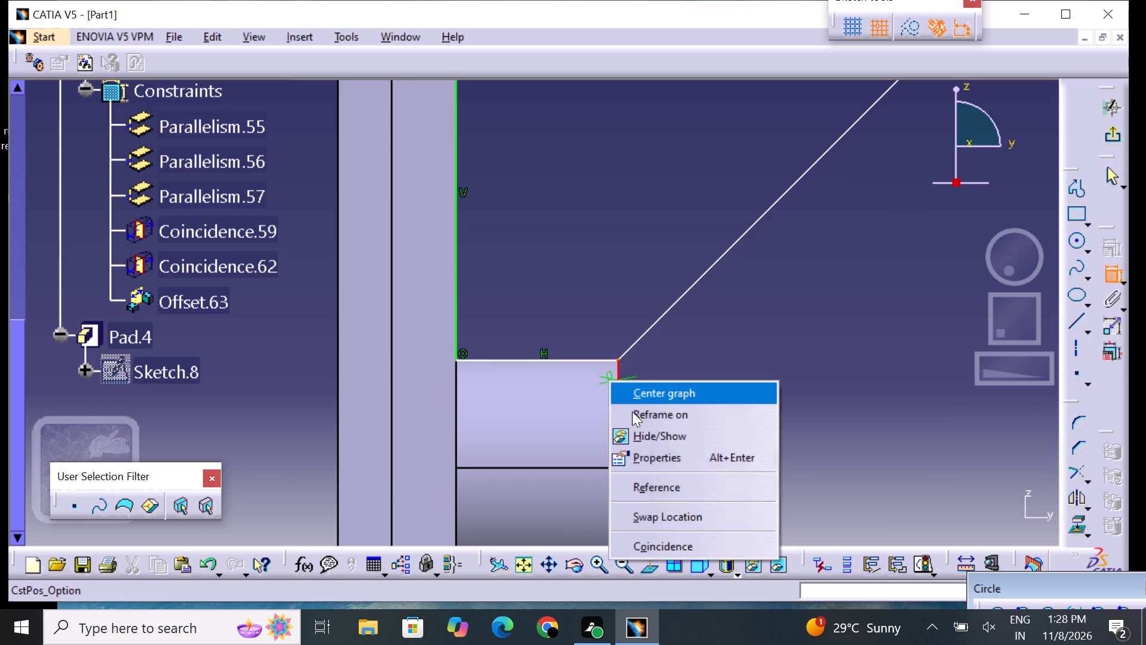
{"action": "left_click", "coordinate": [708, 545]}
{"action": "middle_click_drag", "start_coordinate": [760, 344], "coordinate": [567, 551]}
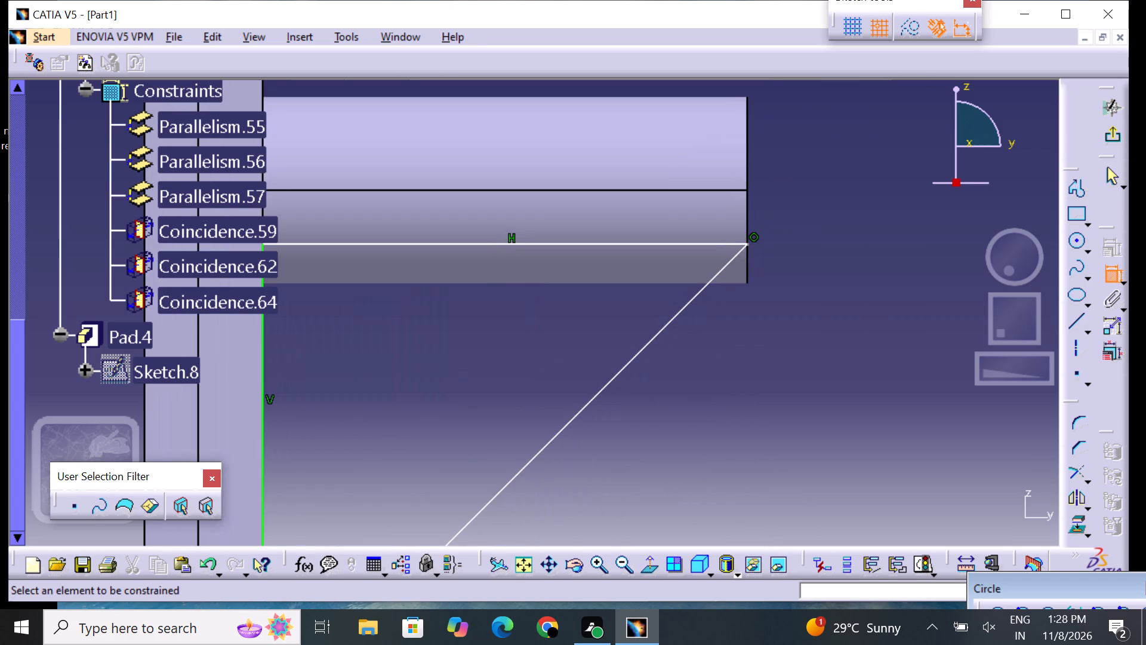
{"action": "left_click", "coordinate": [1112, 134]}
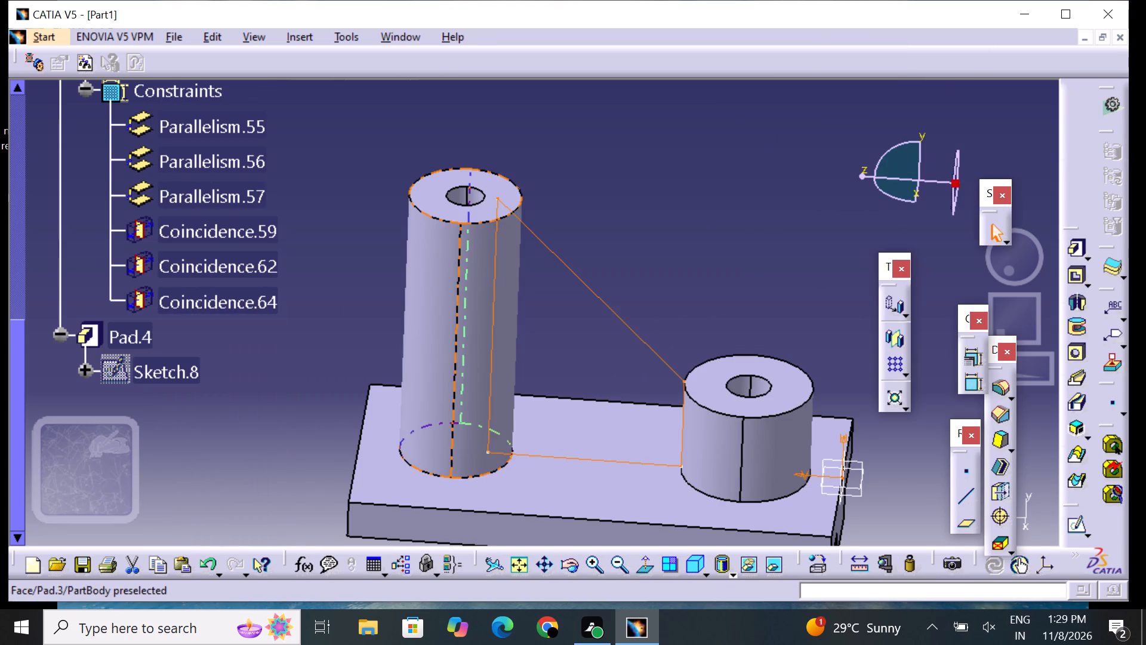
Extrude the web profile as a pad with a 3 mm length and mirrored extent.
{"action": "middle_click_drag", "start_coordinate": [782, 159], "coordinate": [778, 158]}
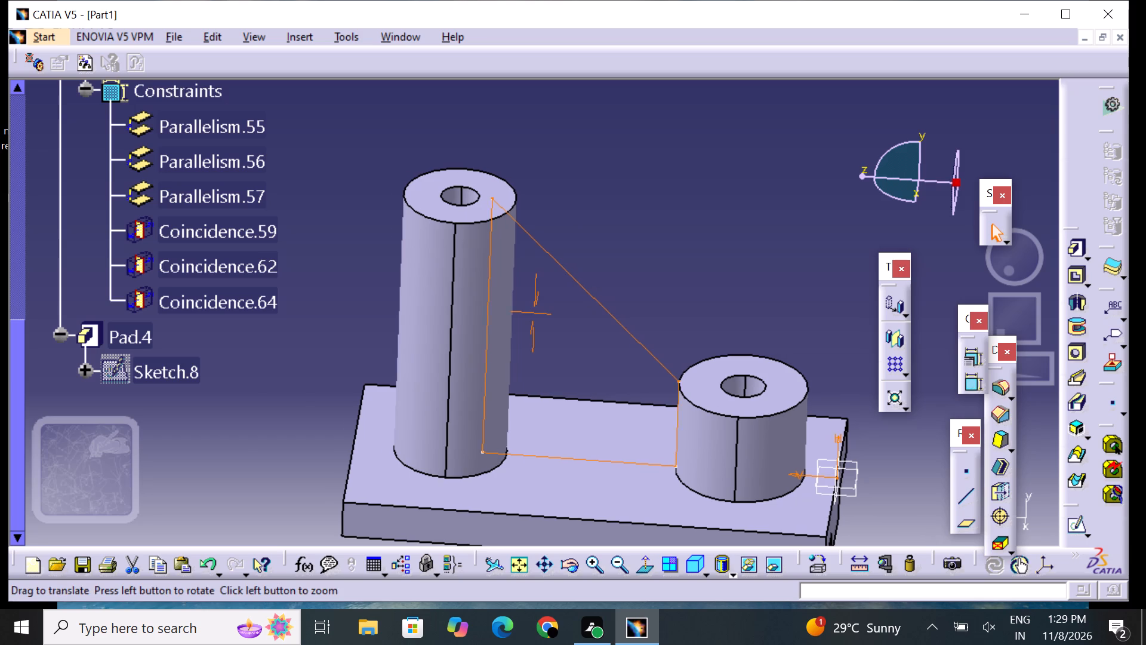
{"action": "middle_click_drag", "start_coordinate": [778, 158], "coordinate": [694, 100]}
{"action": "left_click", "coordinate": [1073, 248]}
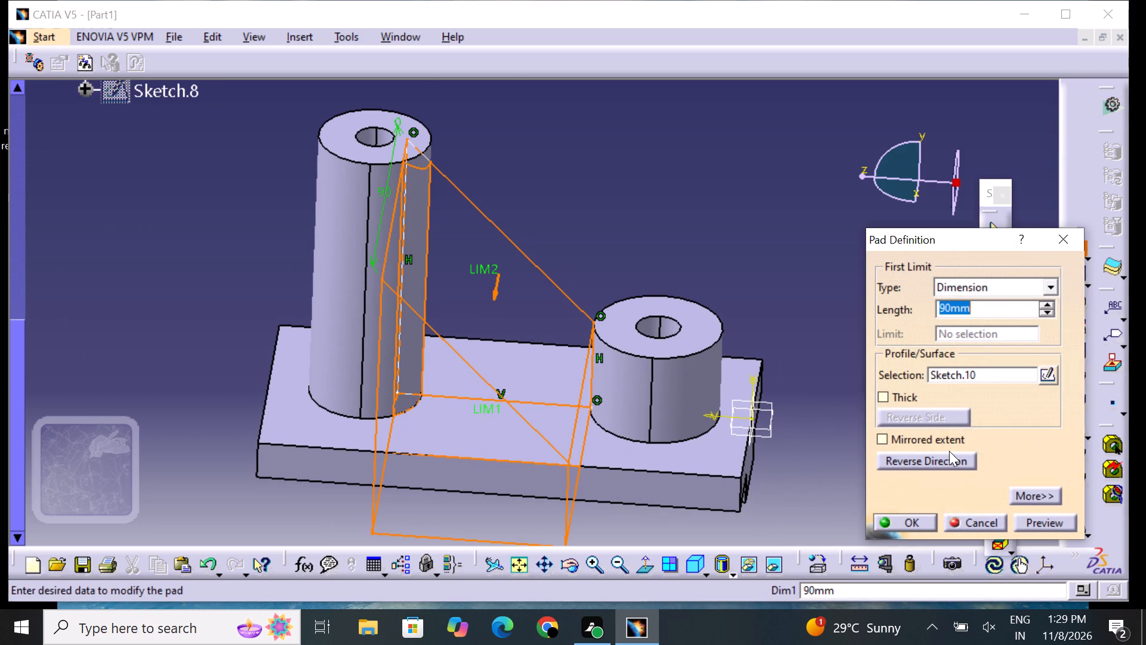
{"action": "left_click", "coordinate": [942, 439]}
{"action": "left_click_drag", "start_coordinate": [980, 313], "coordinate": [981, 333]}
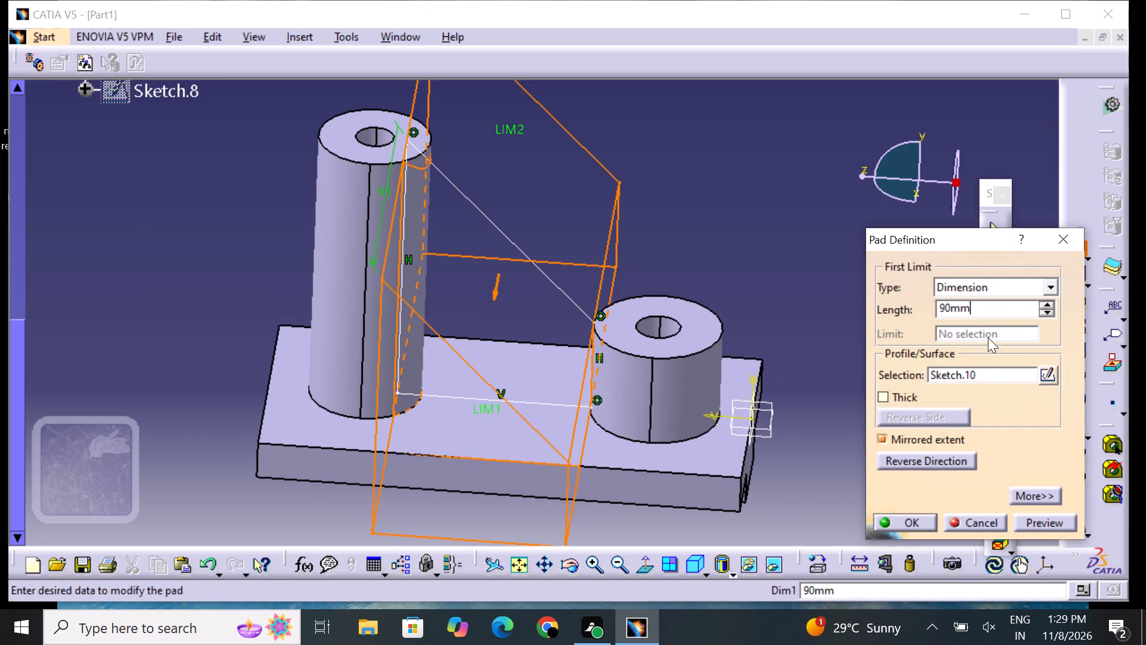
{"action": "key", "text": "BackSpace"}
{"action": "key", "text": "BackSpace"}
{"action": "key", "text": "BackSpace"}
{"action": "key", "text": "BackSpace"}
{"action": "key", "text": "BackSpace"}
{"action": "key", "text": "BackSpace"}
{"action": "key", "text": "BackSpace"}
{"action": "key", "text": "BackSpace"}
{"action": "key", "text": "BackSpace"}
{"action": "key", "text": "BackSpace"}
{"action": "key", "text": "BackSpace"}
{"action": "key", "text": "BackSpace"}
{"action": "key", "text": "BackSpace"}
{"action": "key", "text": "BackSpace"}
{"action": "key", "text": "BackSpace"}
{"action": "key", "text": "BackSpace"}
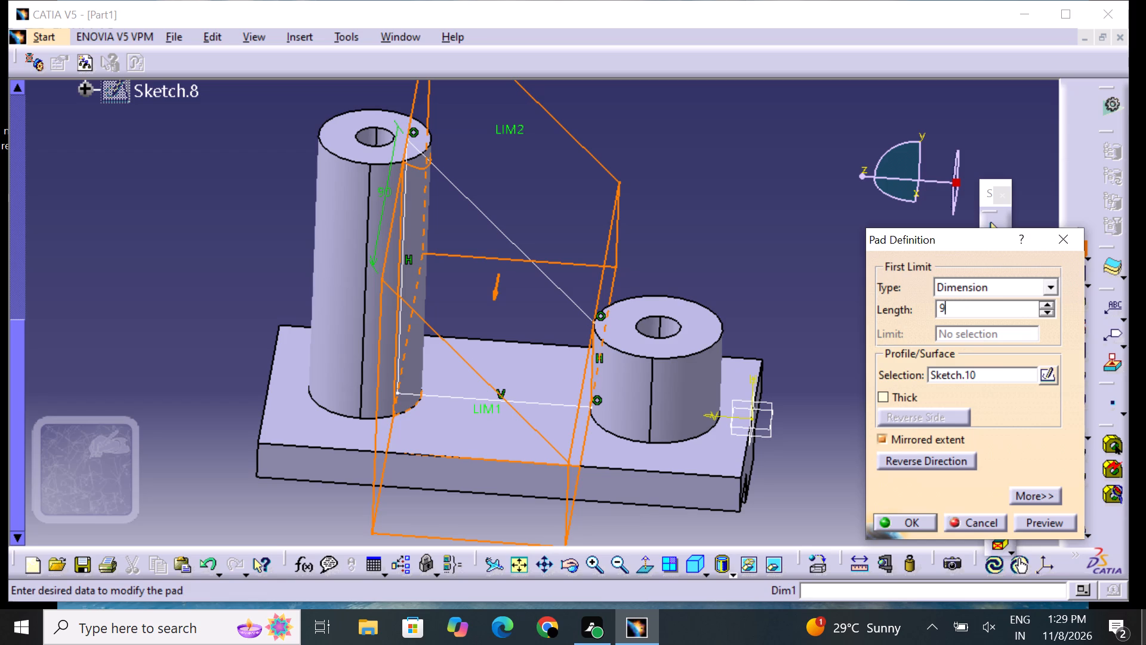
{"action": "key", "text": "3"}
{"action": "key", "text": "Return"}
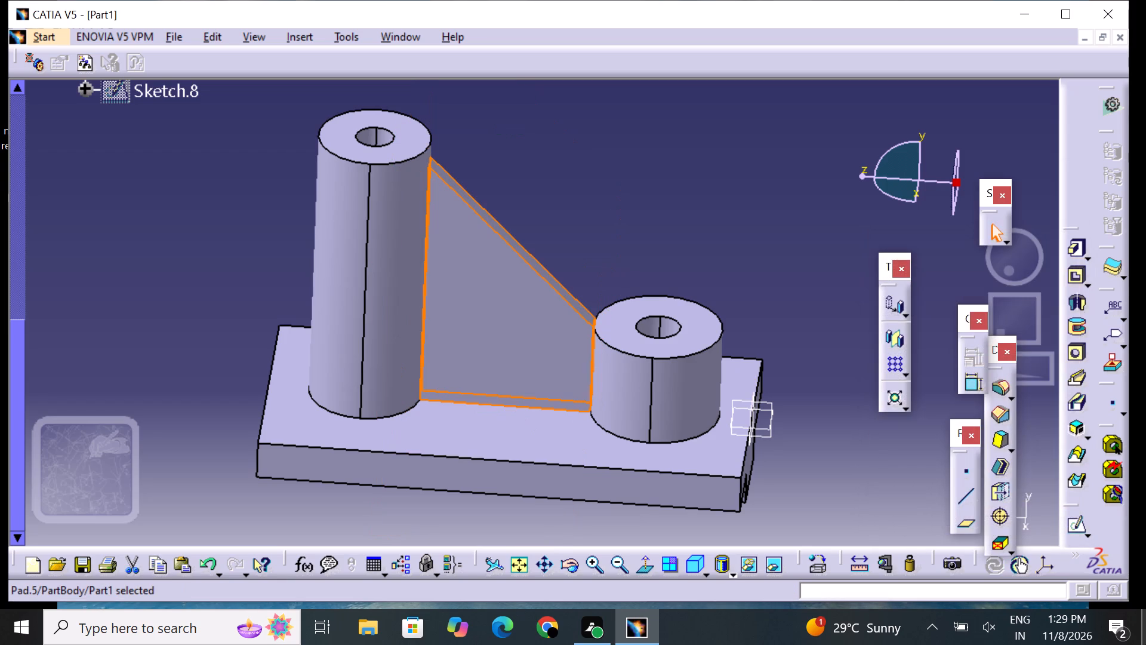
{"action": "left_click", "coordinate": [693, 226]}
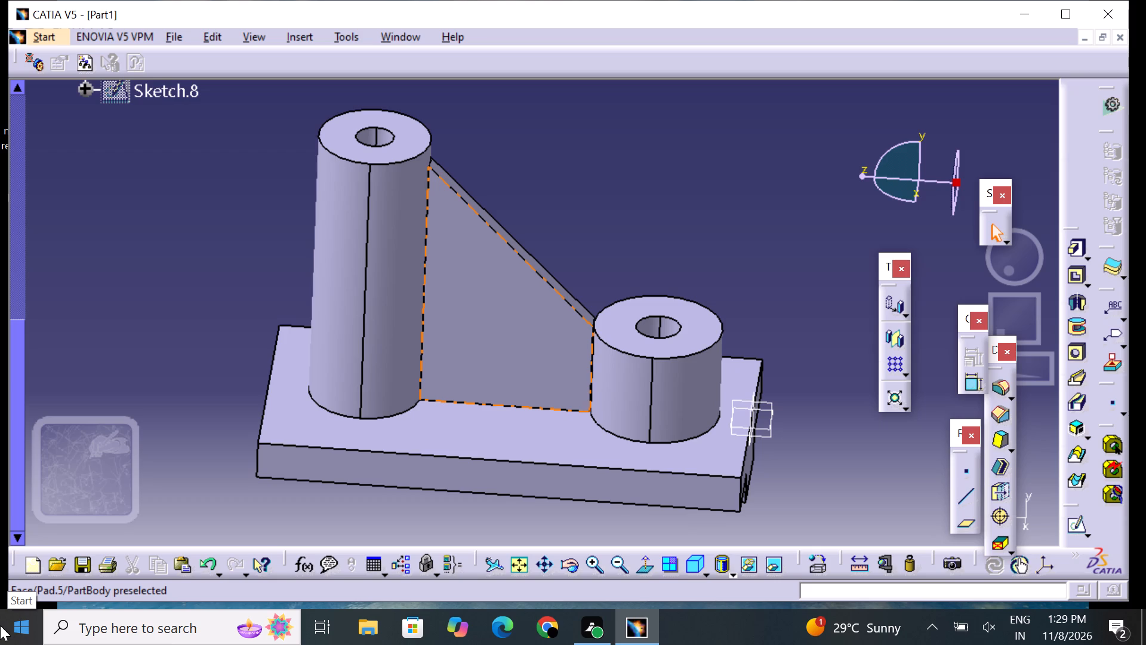
Set the fill colour of the web's large side face to magenta.
{"action": "middle_click_drag", "start_coordinate": [602, 270], "coordinate": [604, 269]}
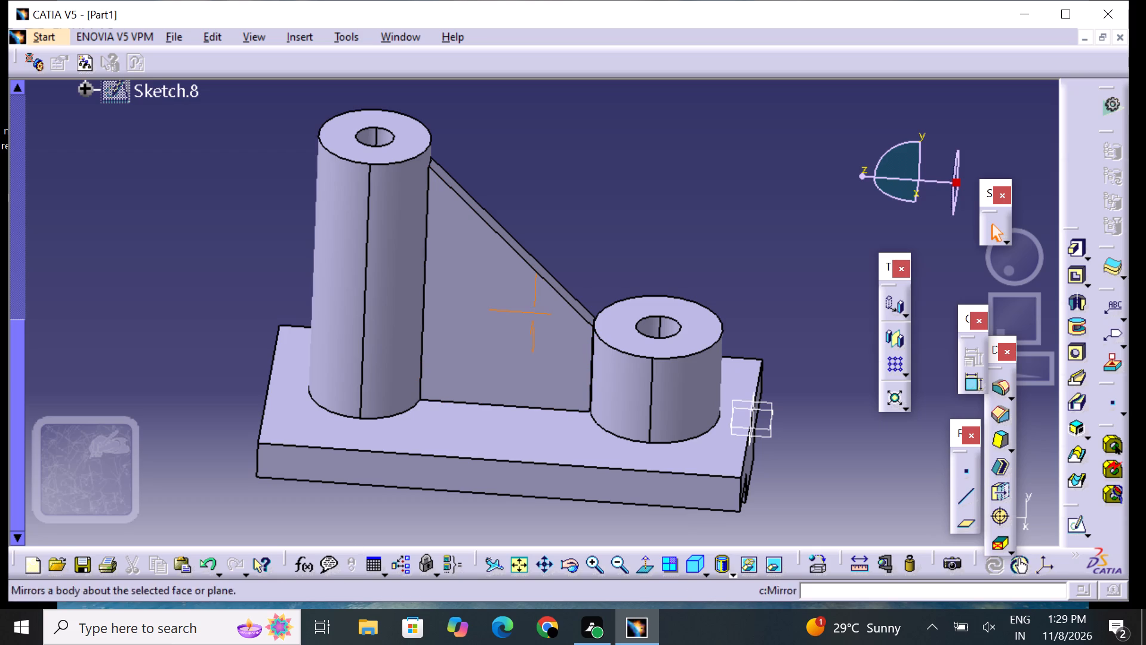
{"action": "middle_click_drag", "start_coordinate": [604, 269], "coordinate": [604, 256]}
{"action": "right_click_drag", "start_coordinate": [606, 268], "coordinate": [604, 256]}
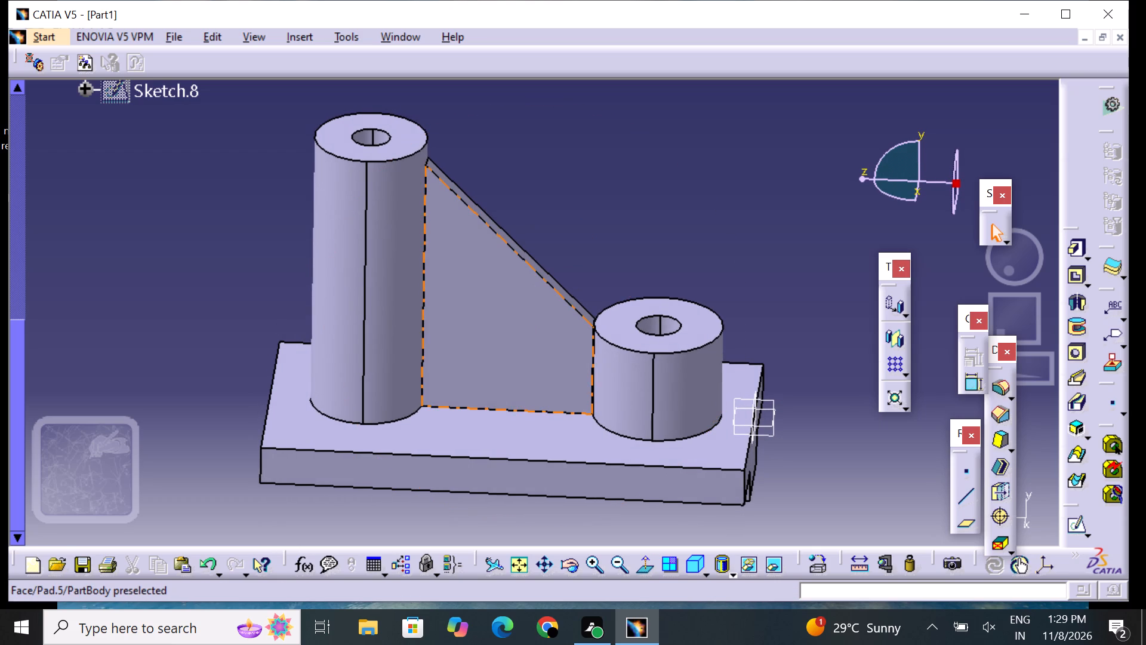
{"action": "left_click", "coordinate": [525, 328]}
{"action": "right_click", "coordinate": [525, 328]}
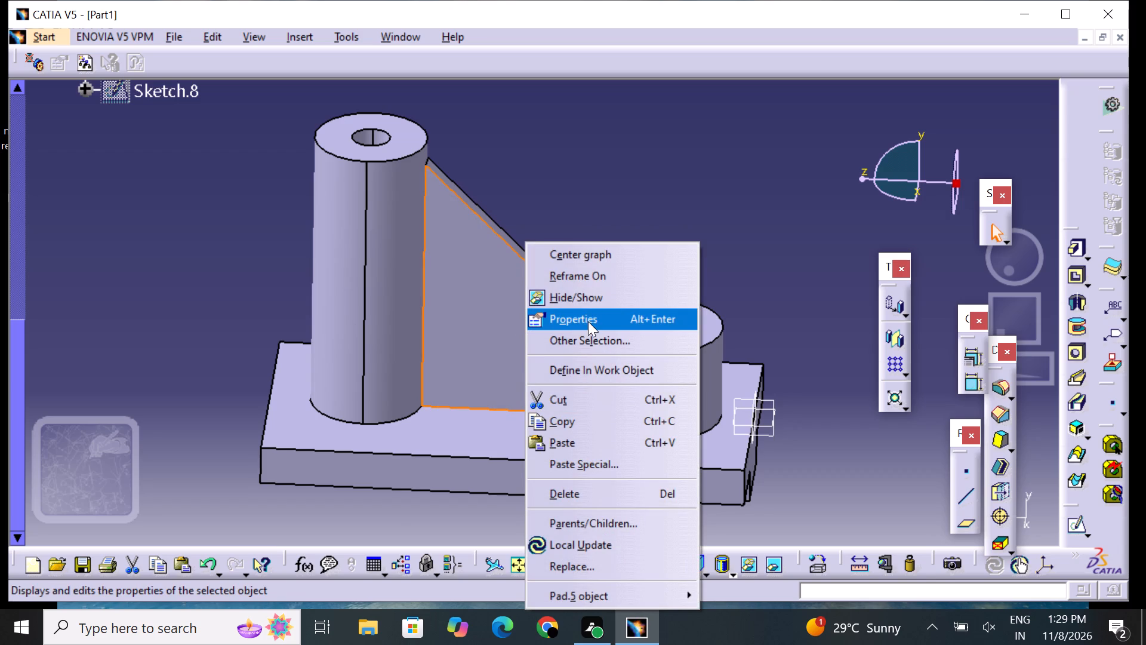
{"action": "left_click", "coordinate": [588, 321]}
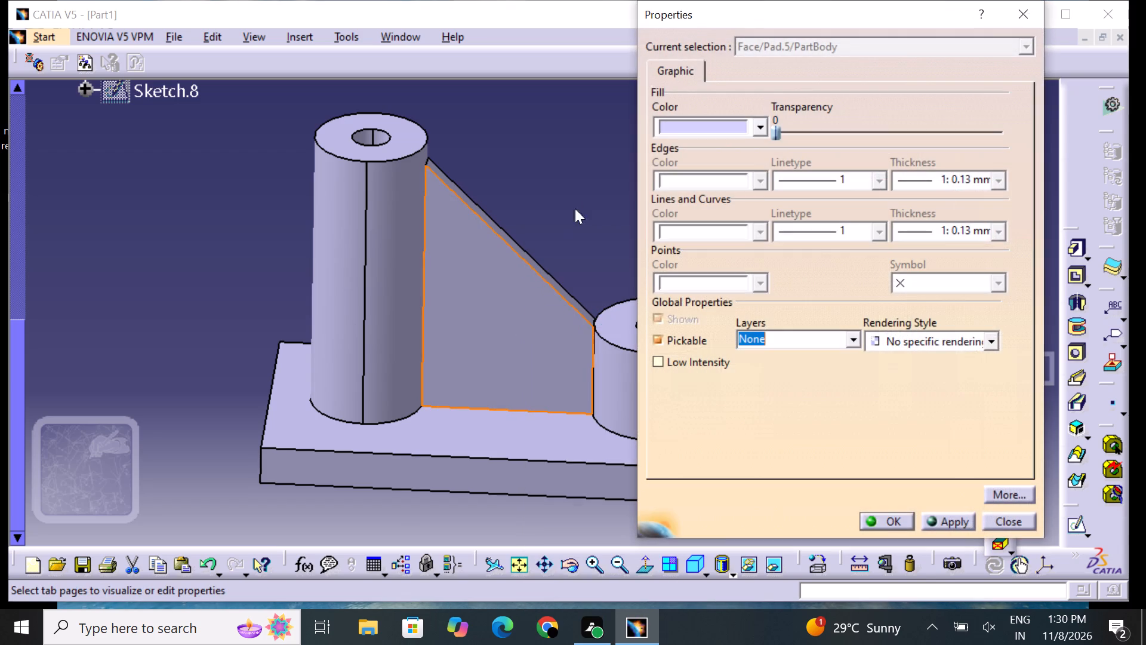
{"action": "left_click", "coordinate": [717, 115]}
{"action": "left_click", "coordinate": [719, 123]}
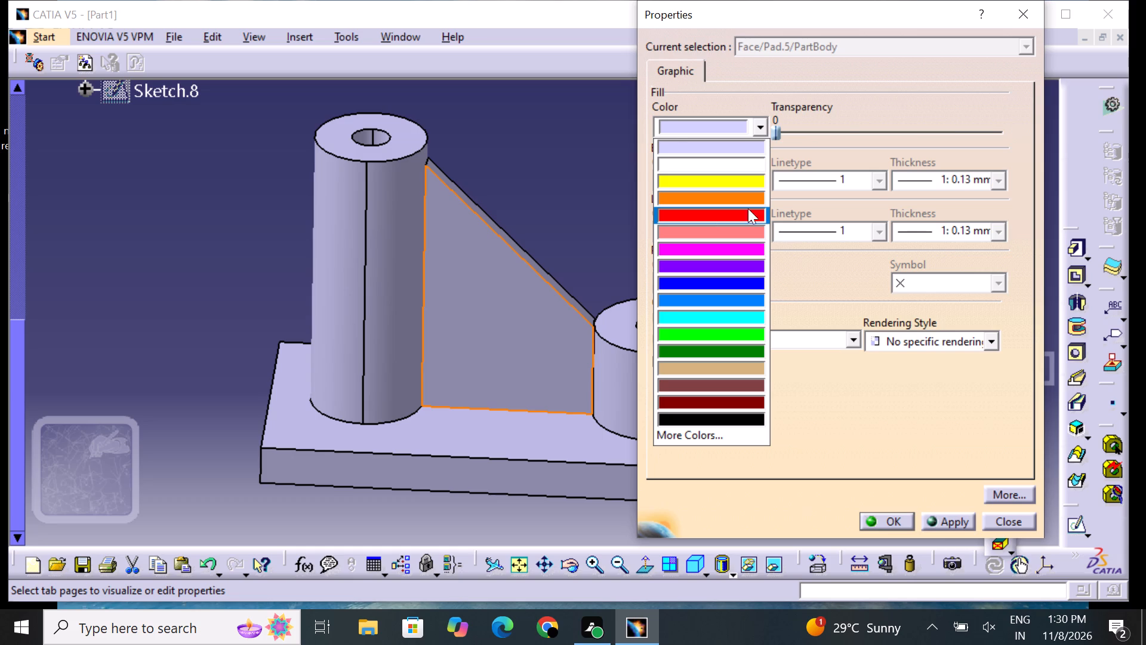
{"action": "left_click", "coordinate": [744, 246]}
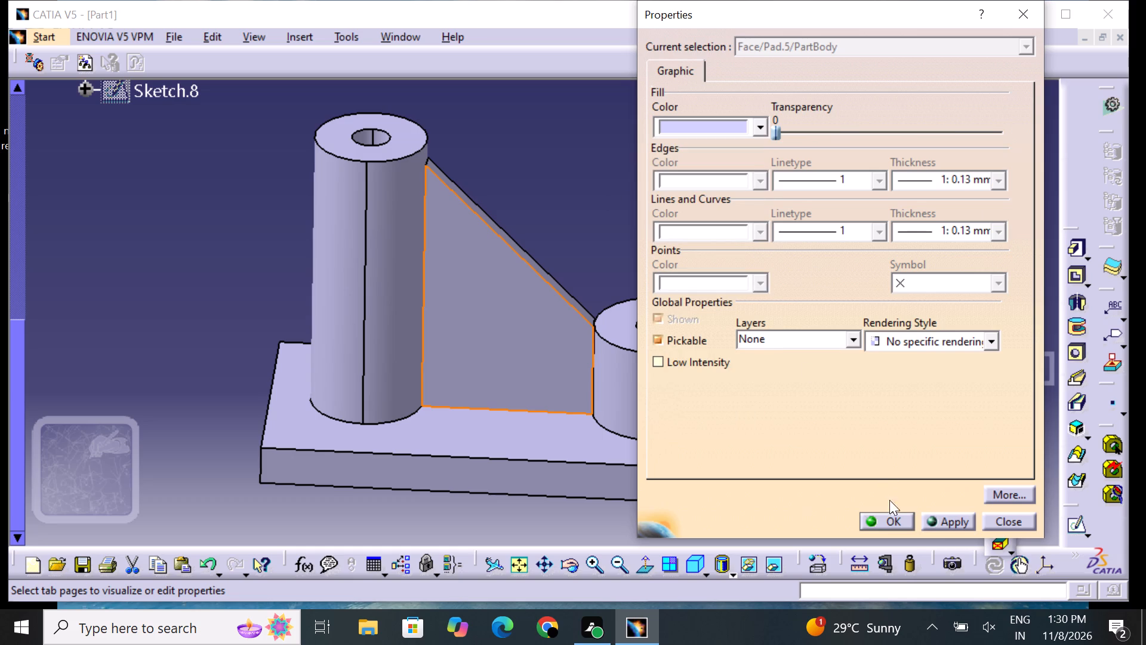
{"action": "left_click_drag", "start_coordinate": [897, 524], "coordinate": [897, 519]}
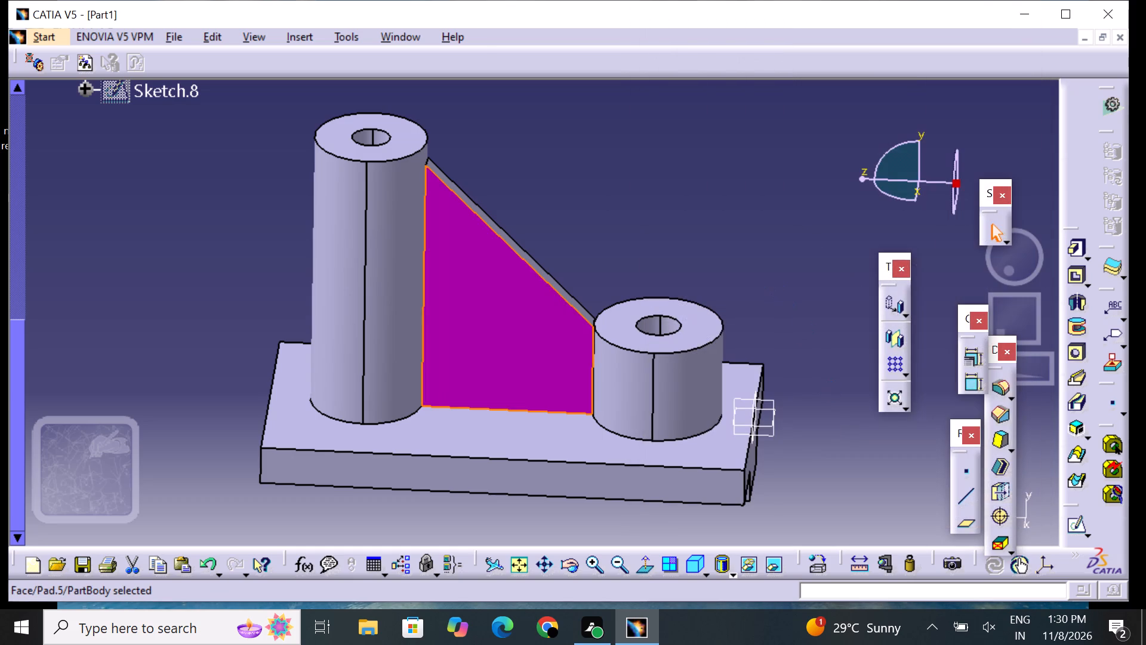
{"action": "left_click", "coordinate": [750, 278]}
Set the fill colour of the web's opposite side face to magenta.
{"action": "middle_click_drag", "start_coordinate": [778, 288], "coordinate": [404, 315]}
{"action": "right_click_drag", "start_coordinate": [766, 318], "coordinate": [404, 315]}
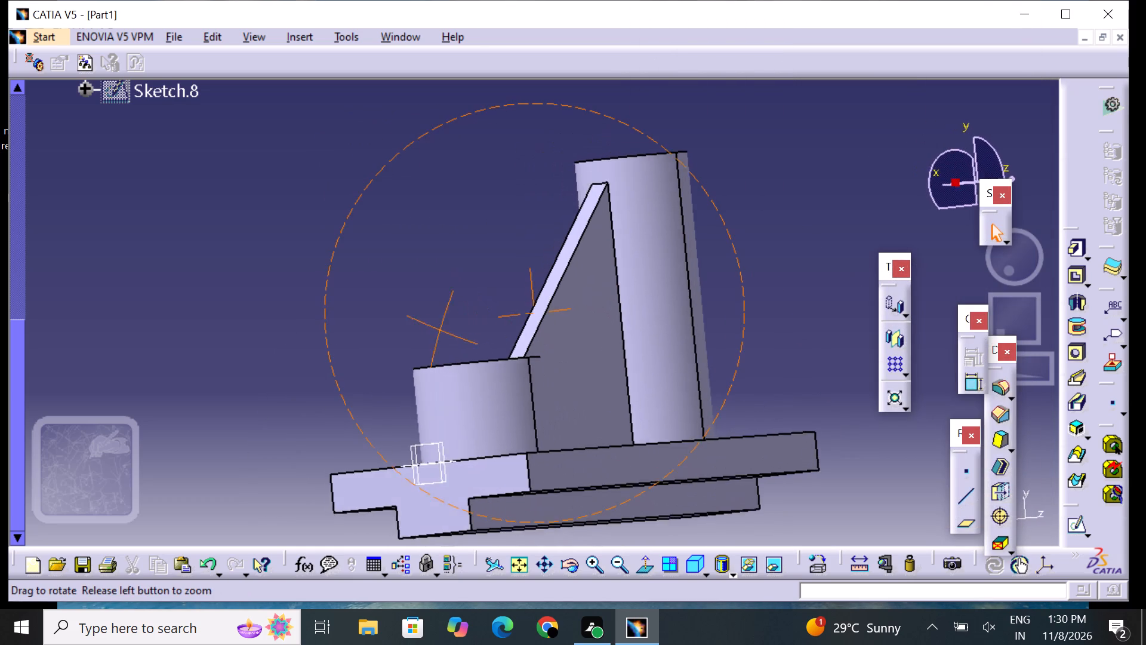
{"action": "middle_click_drag", "start_coordinate": [404, 315], "coordinate": [403, 315]}
{"action": "right_click_drag", "start_coordinate": [404, 315], "coordinate": [403, 314]}
{"action": "middle_click_drag", "start_coordinate": [511, 150], "coordinate": [488, 289]}
{"action": "right_click_drag", "start_coordinate": [511, 150], "coordinate": [488, 289]}
{"action": "left_click", "coordinate": [602, 309]}
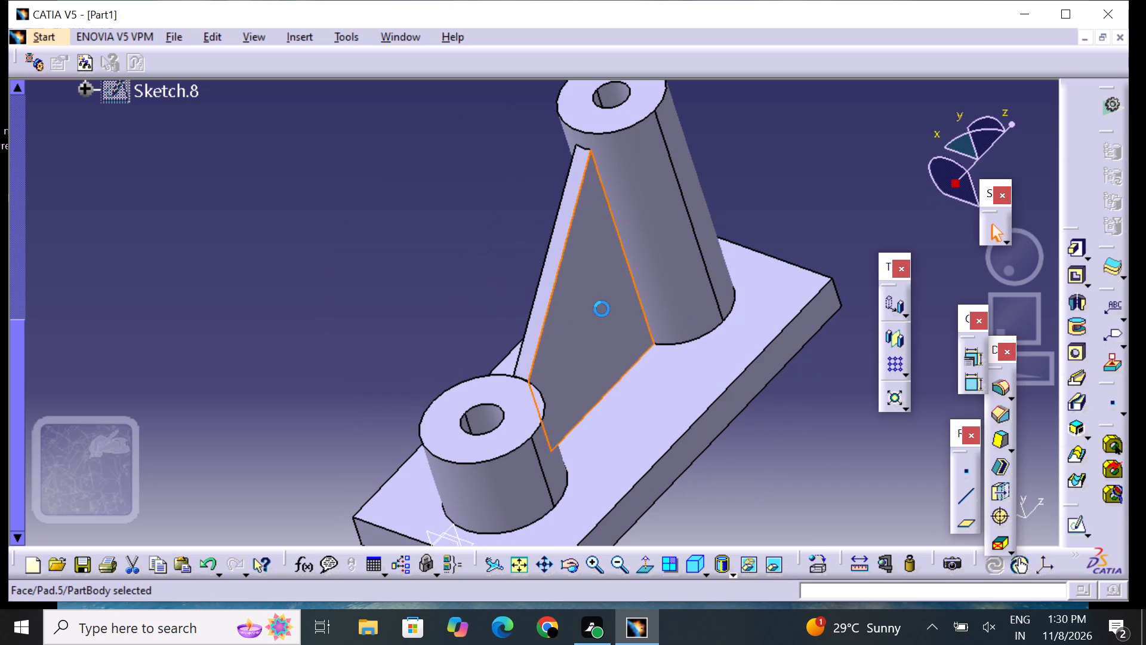
{"action": "right_click", "coordinate": [602, 308]}
{"action": "left_click", "coordinate": [634, 320]}
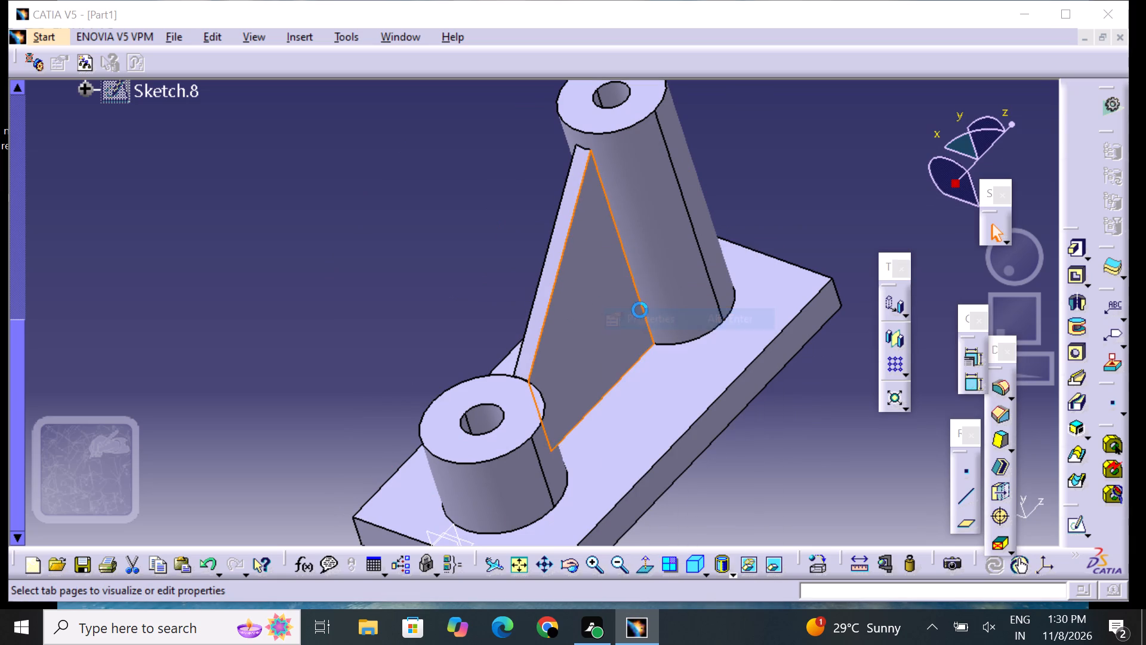
{"action": "left_click", "coordinate": [710, 124]}
{"action": "left_click", "coordinate": [713, 245]}
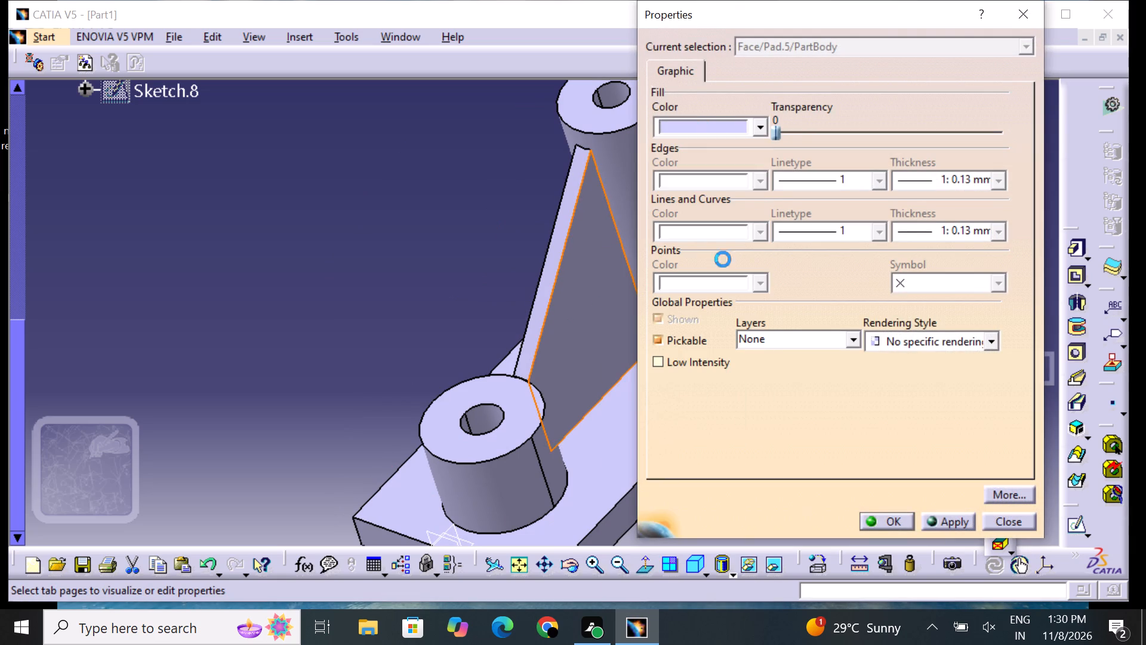
{"action": "left_click", "coordinate": [904, 522]}
{"action": "left_click", "coordinate": [349, 229]}
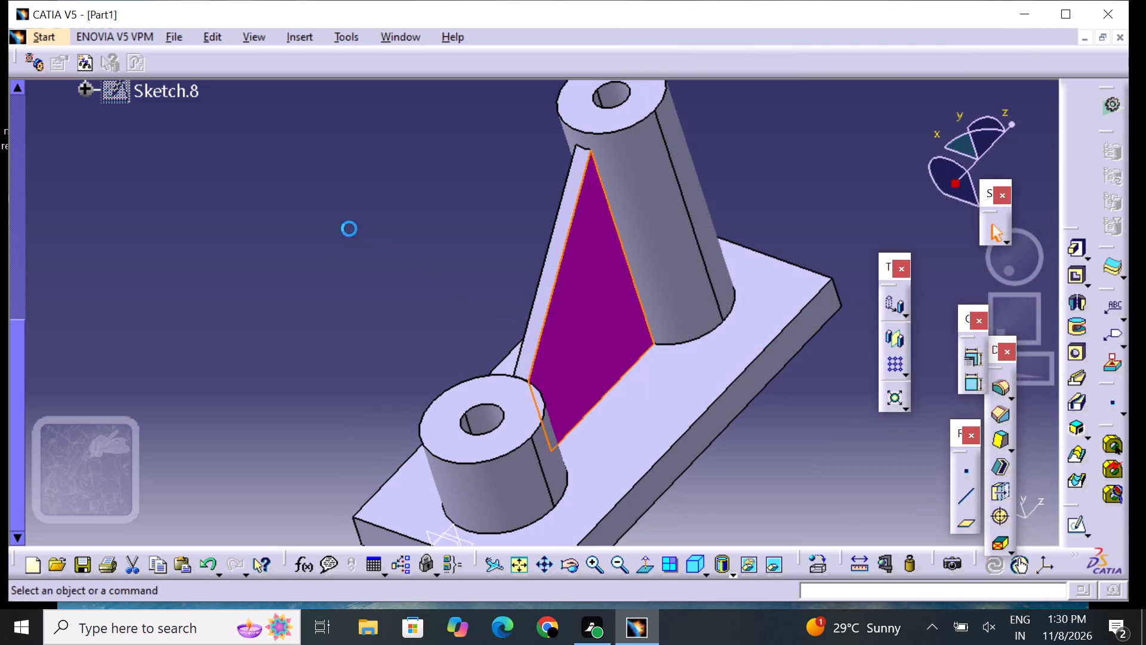
Set the fill colour of the web's narrow sloped face to orange.
{"action": "middle_click_drag", "start_coordinate": [359, 237], "coordinate": [527, 241]}
{"action": "right_click_drag", "start_coordinate": [363, 250], "coordinate": [532, 242]}
{"action": "scroll", "coordinate": [369, 156], "scroll_direction": "up", "scroll_amount": 1}
{"action": "middle_click_drag", "start_coordinate": [369, 156], "coordinate": [464, 364]}
{"action": "right_click_drag", "start_coordinate": [369, 156], "coordinate": [455, 369]}
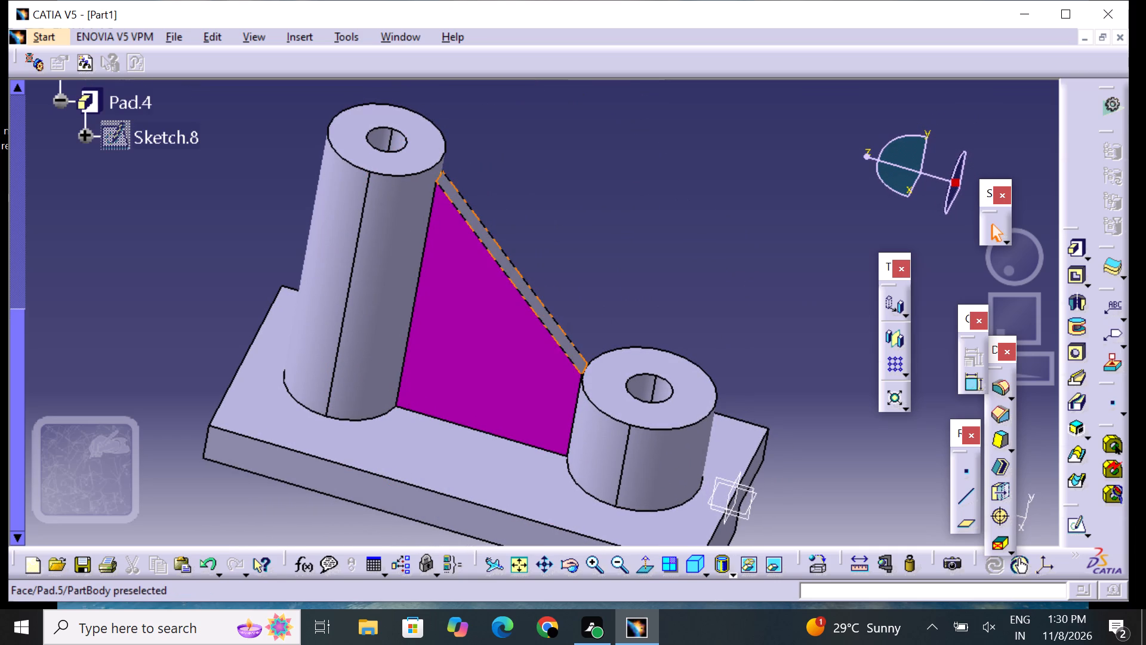
{"action": "left_click", "coordinate": [535, 301]}
{"action": "right_click", "coordinate": [535, 301]}
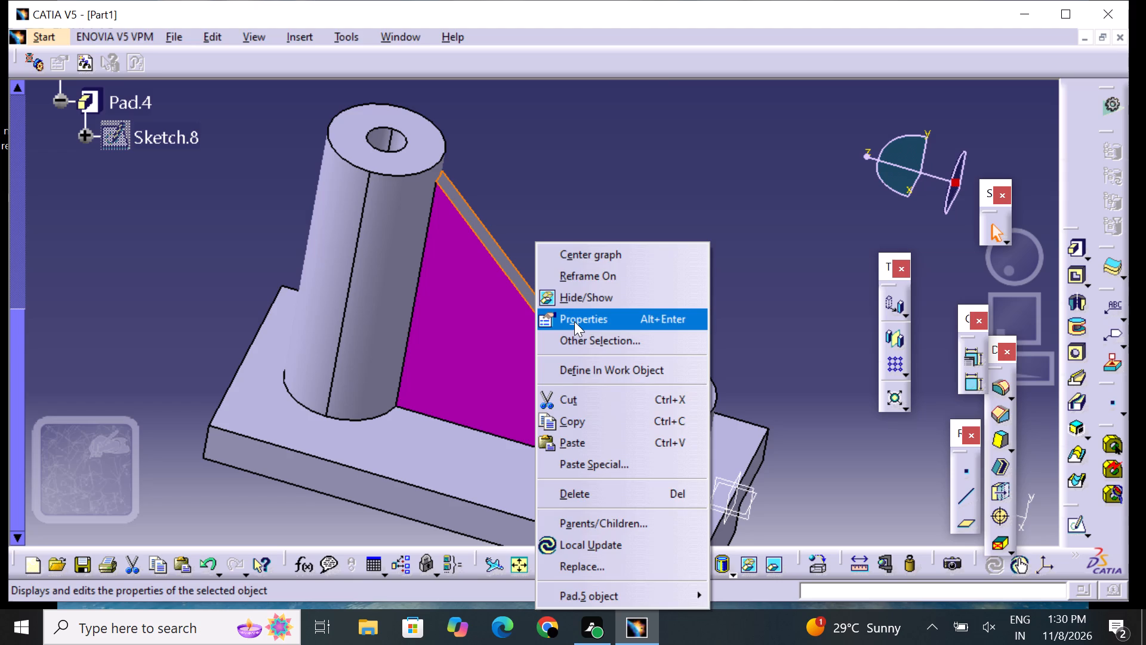
{"action": "left_click_drag", "start_coordinate": [576, 320], "coordinate": [581, 317]}
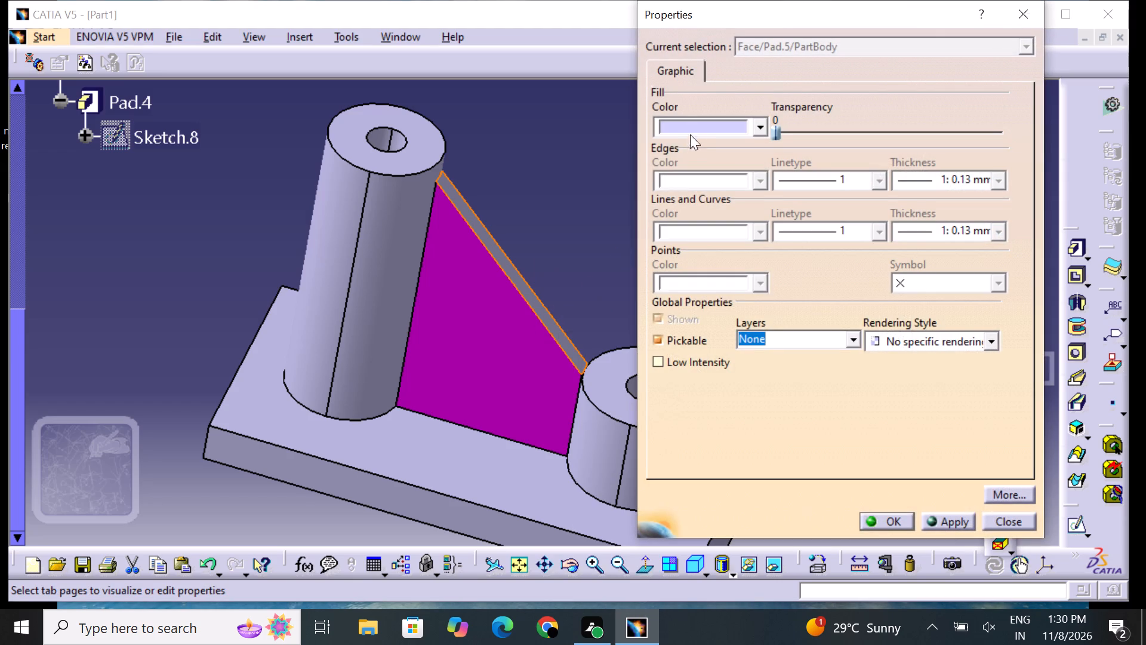
{"action": "left_click", "coordinate": [691, 131]}
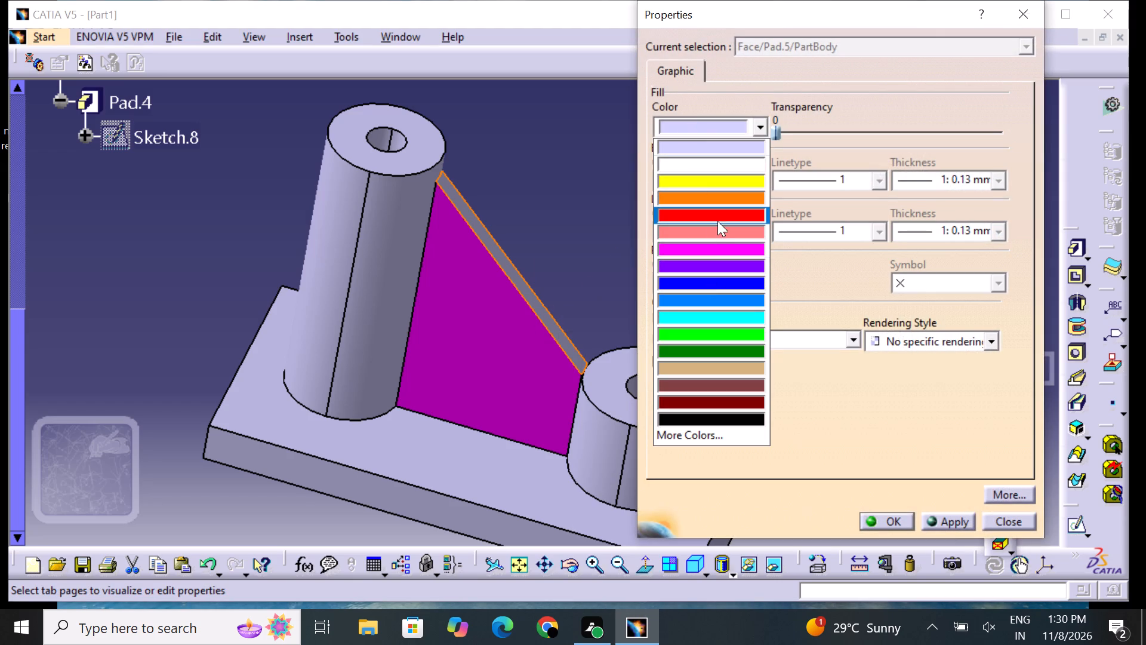
{"action": "left_click", "coordinate": [717, 198]}
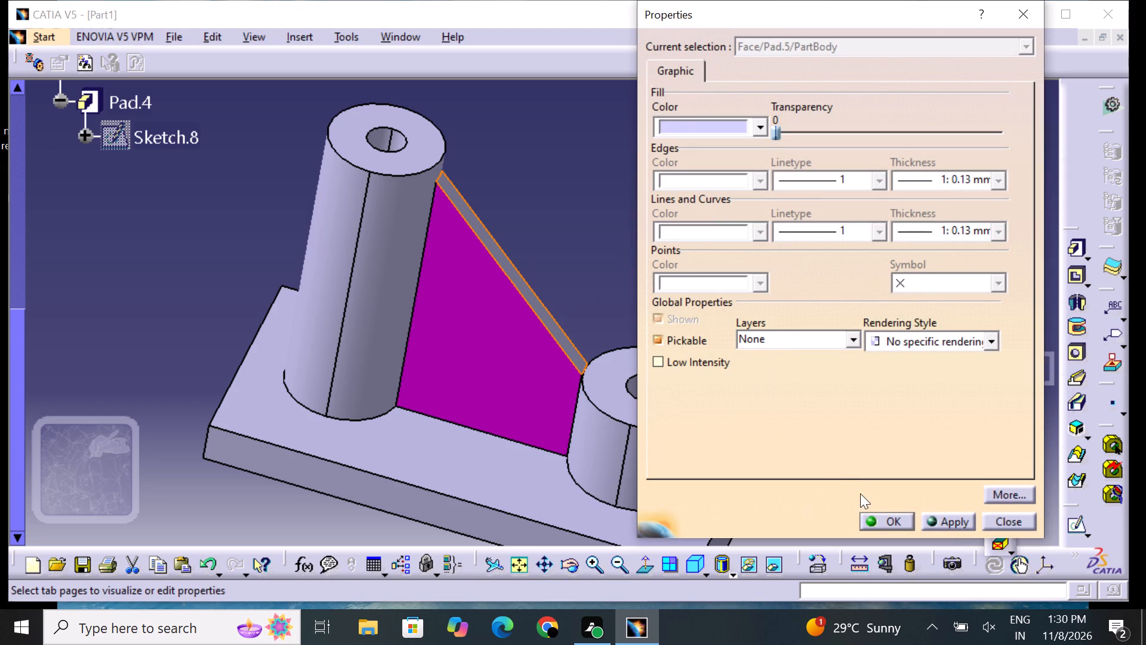
{"action": "left_click", "coordinate": [887, 515]}
{"action": "left_click", "coordinate": [651, 252]}
Set the fill colour of the base pad's top face, around the bosses, to salmon pink.
{"action": "middle_click_drag", "start_coordinate": [771, 386], "coordinate": [774, 389]}
{"action": "right_click_drag", "start_coordinate": [773, 389], "coordinate": [774, 389]}
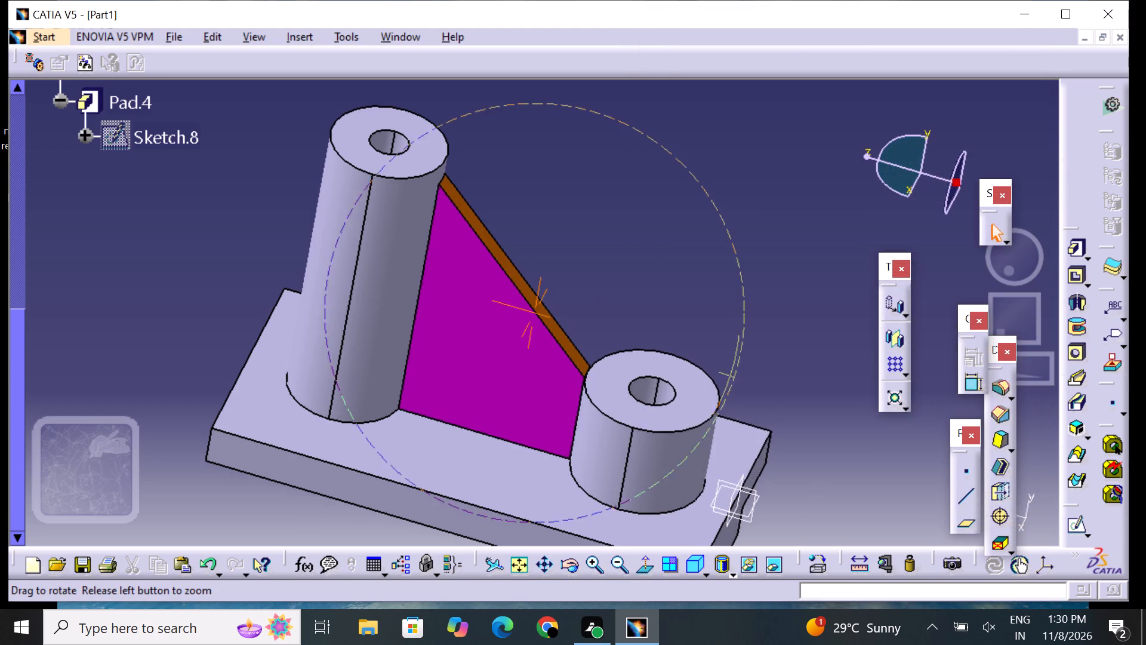
{"action": "middle_click_drag", "start_coordinate": [774, 389], "coordinate": [617, 294]}
{"action": "right_click_drag", "start_coordinate": [774, 389], "coordinate": [617, 294]}
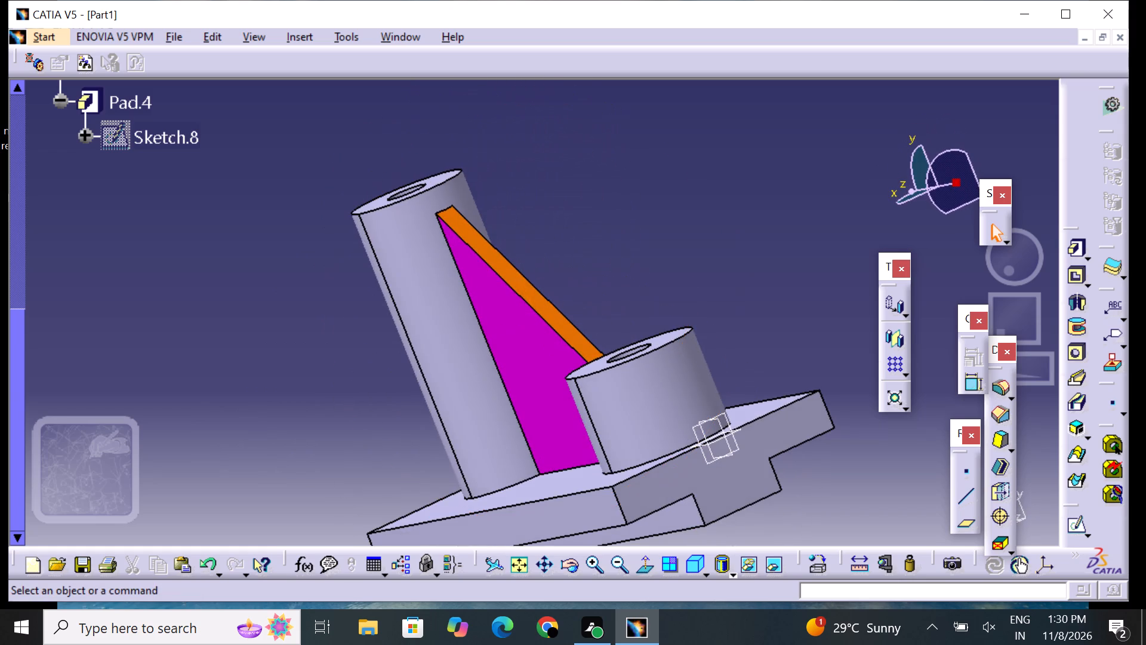
{"action": "middle_click_drag", "start_coordinate": [593, 225], "coordinate": [689, 291]}
{"action": "right_click_drag", "start_coordinate": [596, 231], "coordinate": [688, 293]}
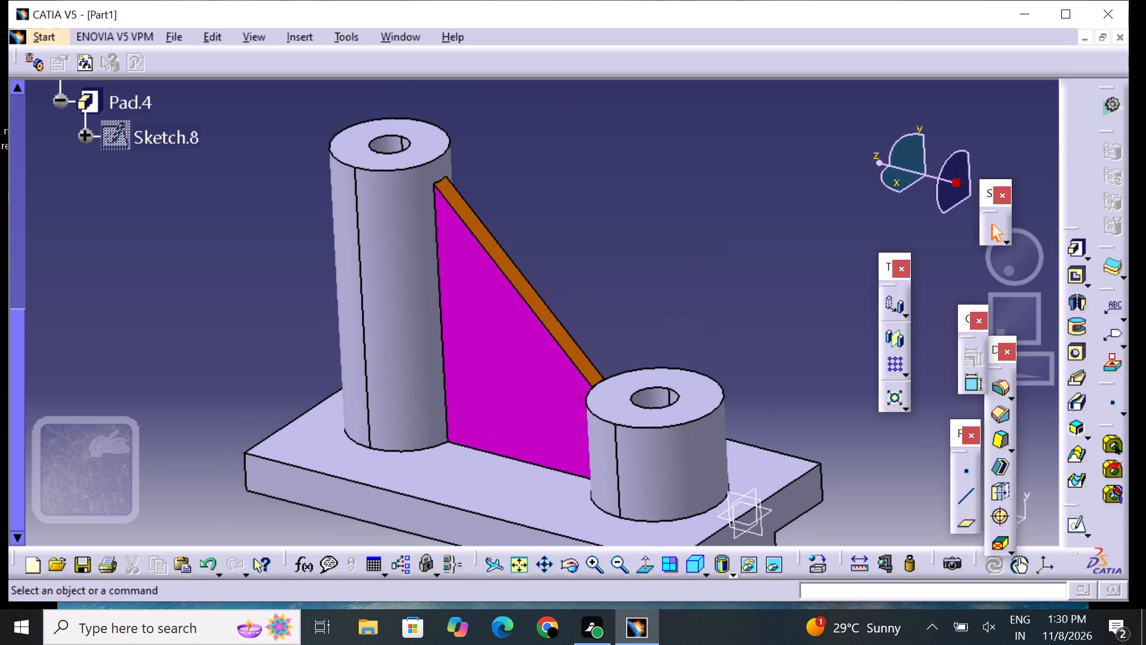
{"action": "middle_click_drag", "start_coordinate": [253, 278], "coordinate": [418, 321]}
{"action": "right_click_drag", "start_coordinate": [253, 286], "coordinate": [418, 321]}
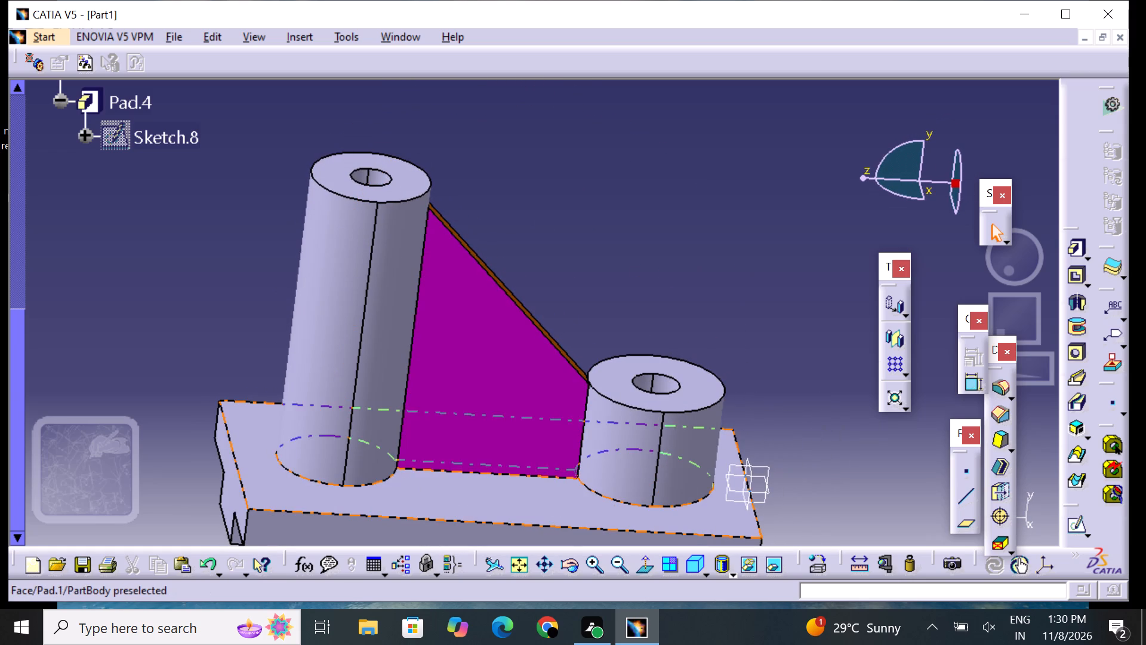
{"action": "left_click_drag", "start_coordinate": [479, 499], "coordinate": [482, 506]}
{"action": "right_click", "coordinate": [482, 507]}
{"action": "left_click", "coordinate": [526, 213]}
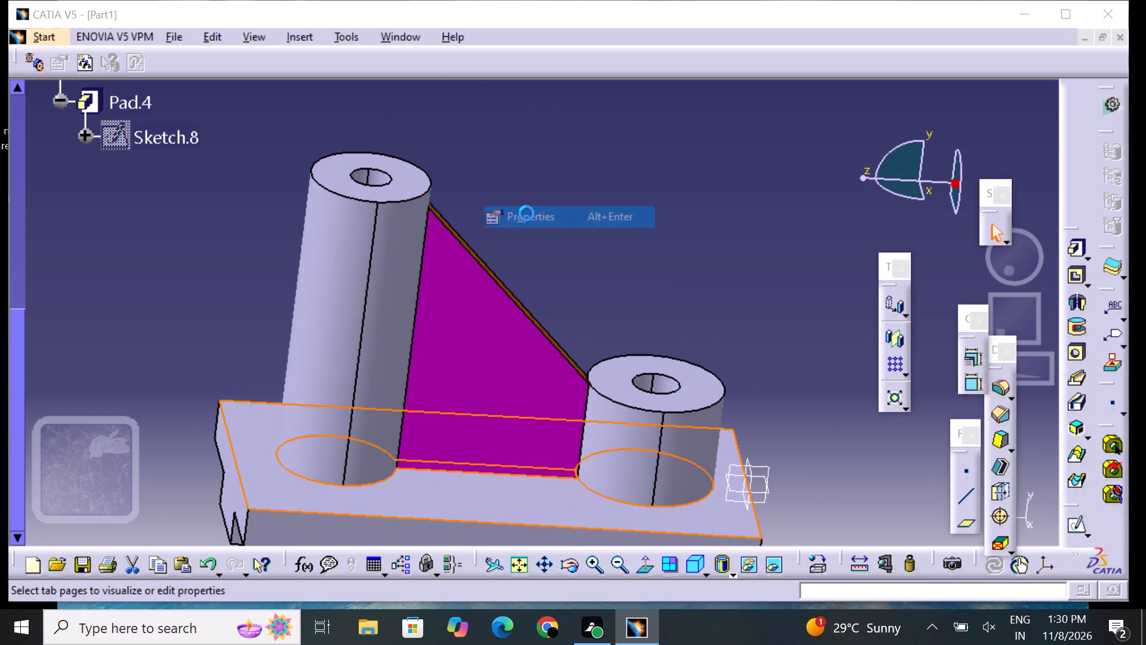
{"action": "left_click_drag", "start_coordinate": [698, 121], "coordinate": [698, 126]}
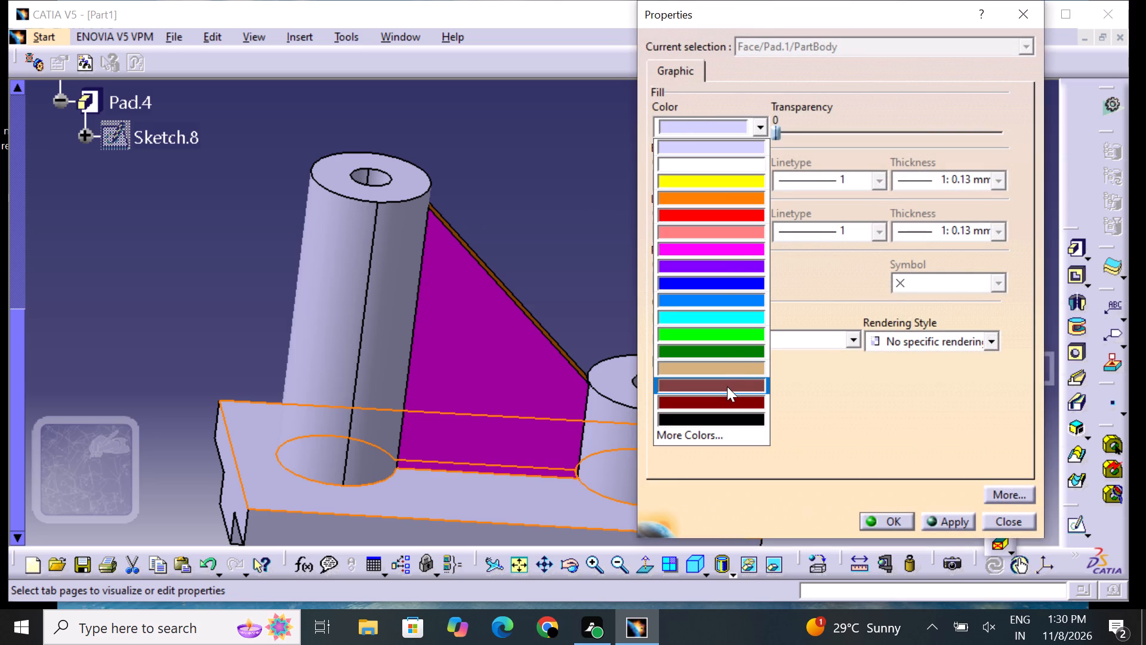
{"action": "left_click", "coordinate": [704, 226]}
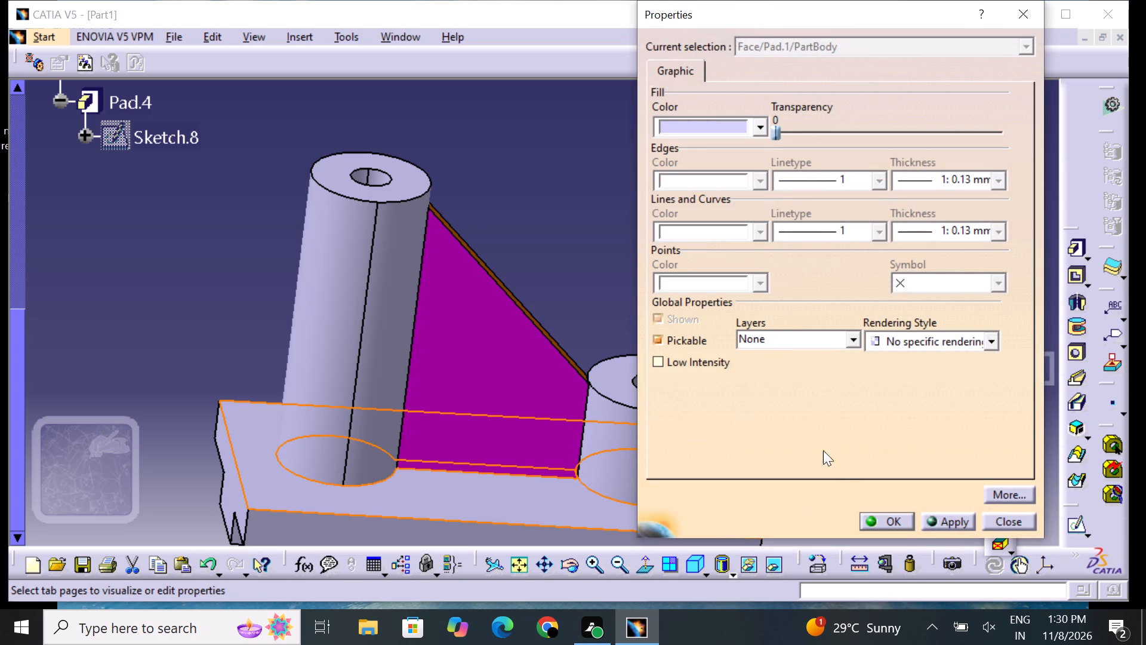
{"action": "left_click", "coordinate": [899, 518]}
{"action": "left_click", "coordinate": [700, 292]}
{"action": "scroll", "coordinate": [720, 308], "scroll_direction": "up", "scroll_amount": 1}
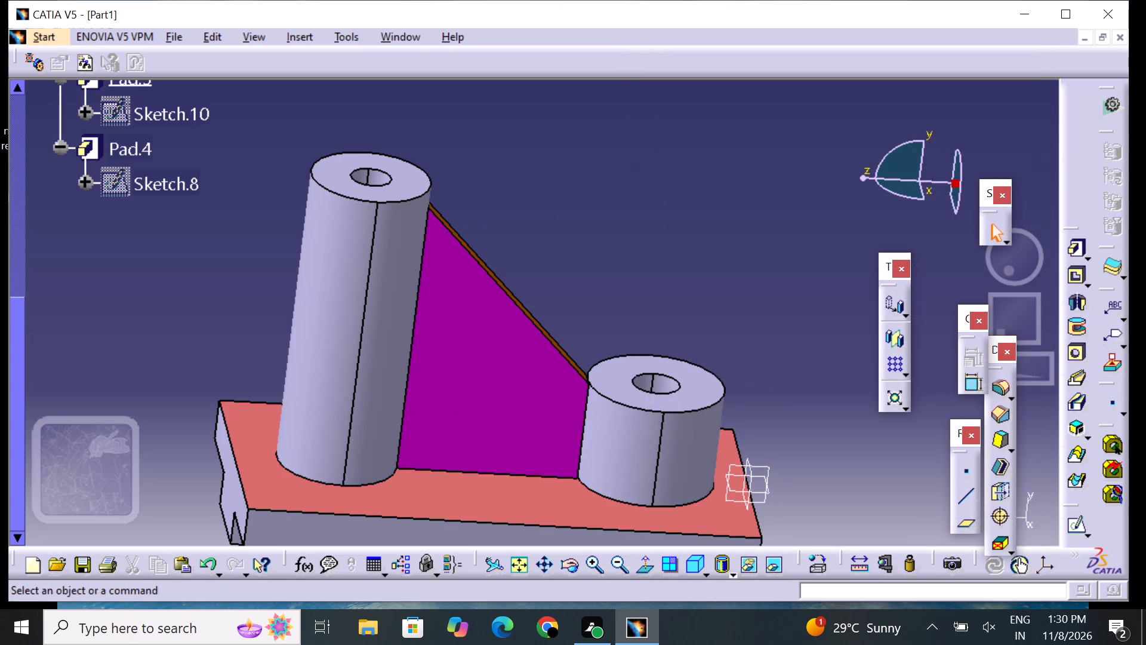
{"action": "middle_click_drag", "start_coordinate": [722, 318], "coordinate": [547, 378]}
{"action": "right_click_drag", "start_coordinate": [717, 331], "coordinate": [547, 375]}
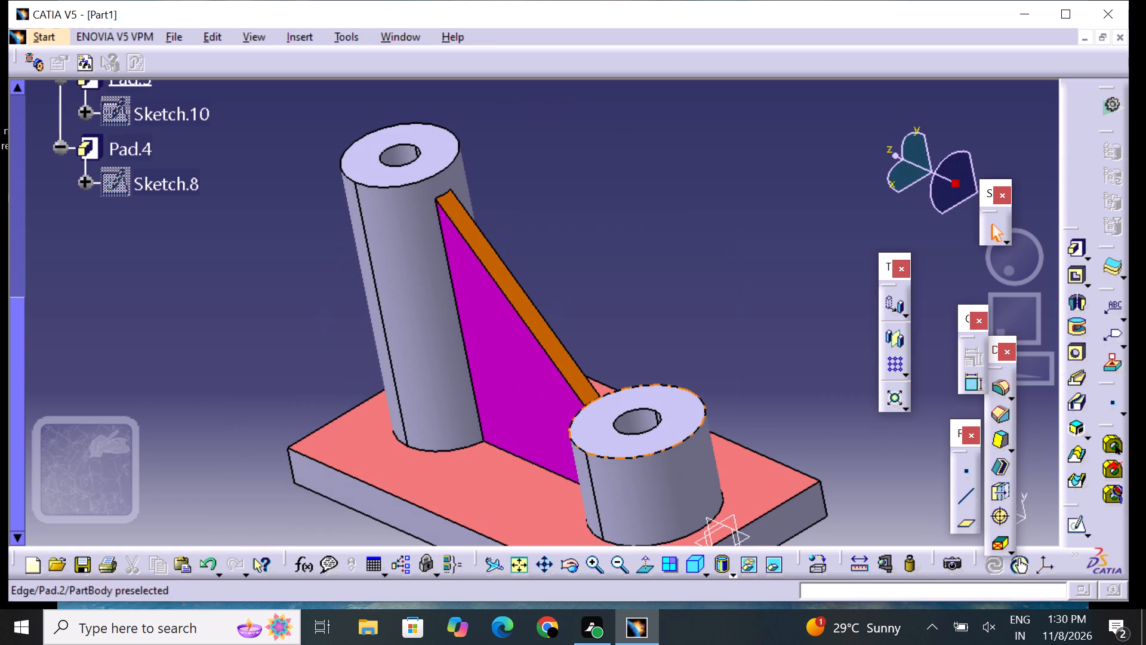
Set the fill colour of the short boss's annular top face to reddish brown.
{"action": "left_click", "coordinate": [667, 437]}
{"action": "right_click", "coordinate": [667, 437]}
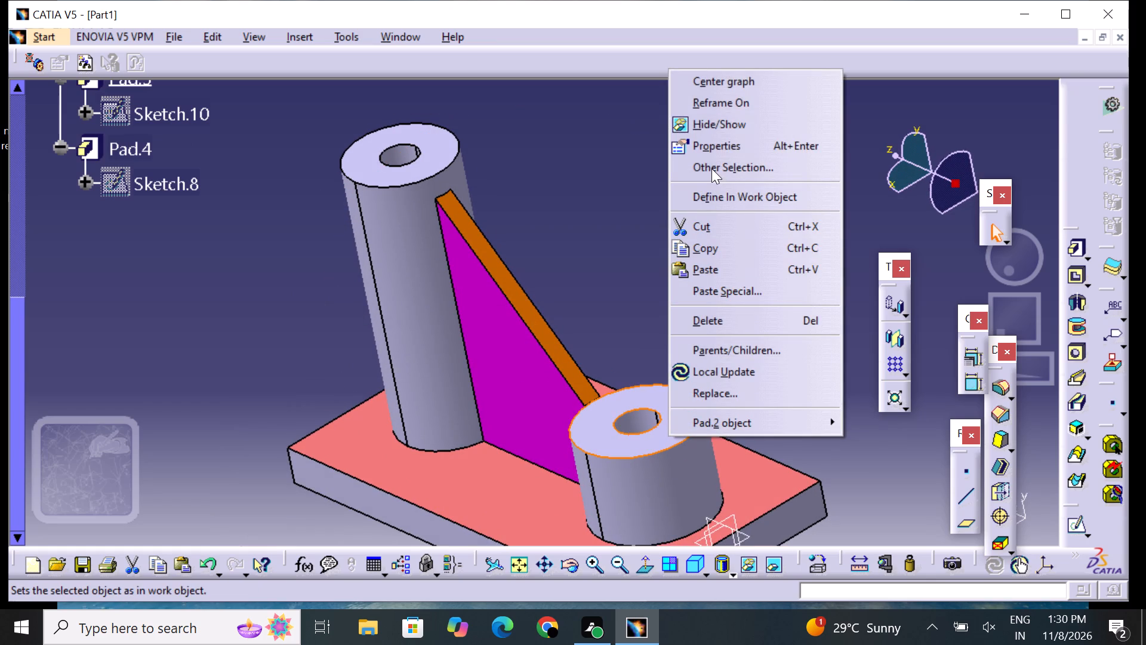
{"action": "left_click", "coordinate": [712, 153]}
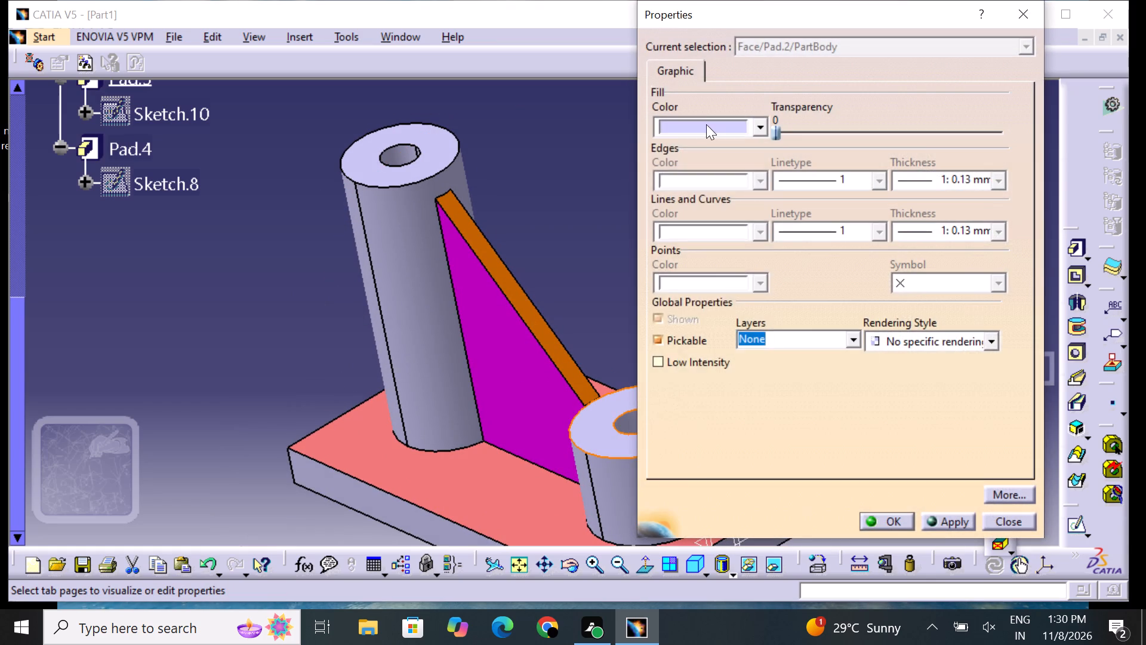
{"action": "left_click", "coordinate": [706, 124]}
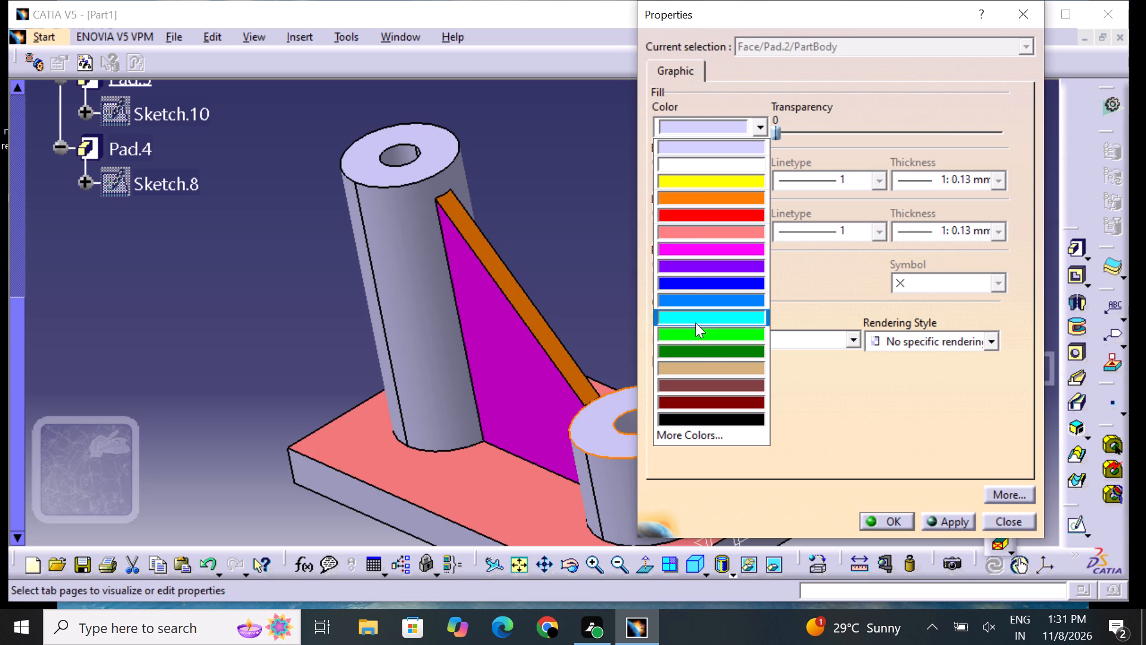
{"action": "left_click", "coordinate": [715, 386]}
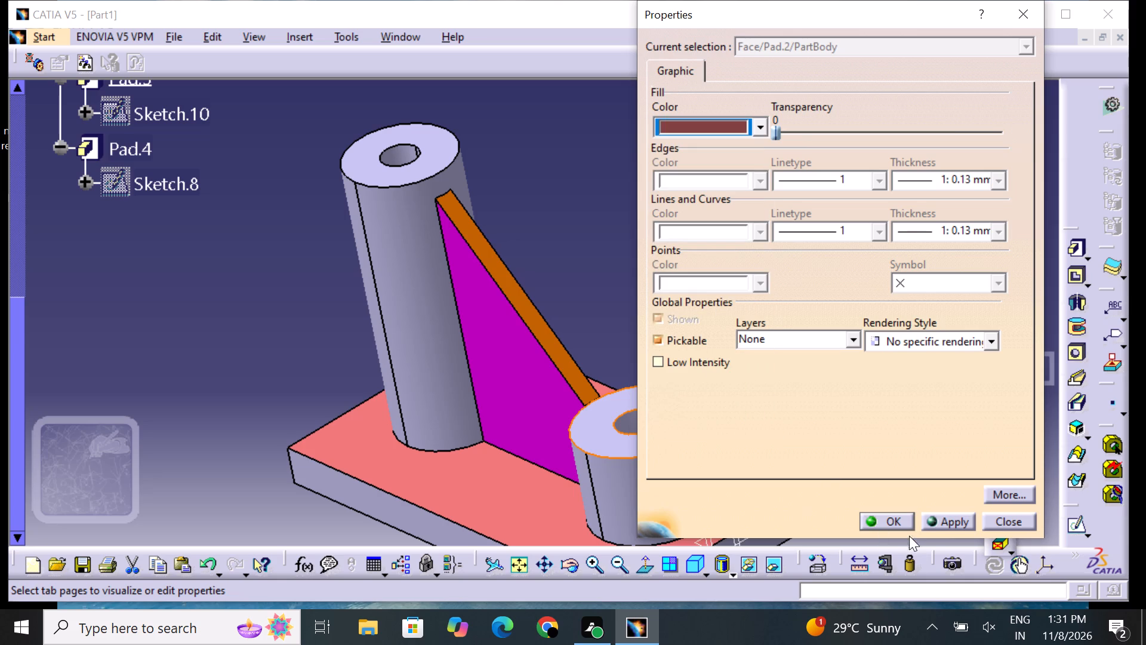
{"action": "left_click", "coordinate": [897, 519]}
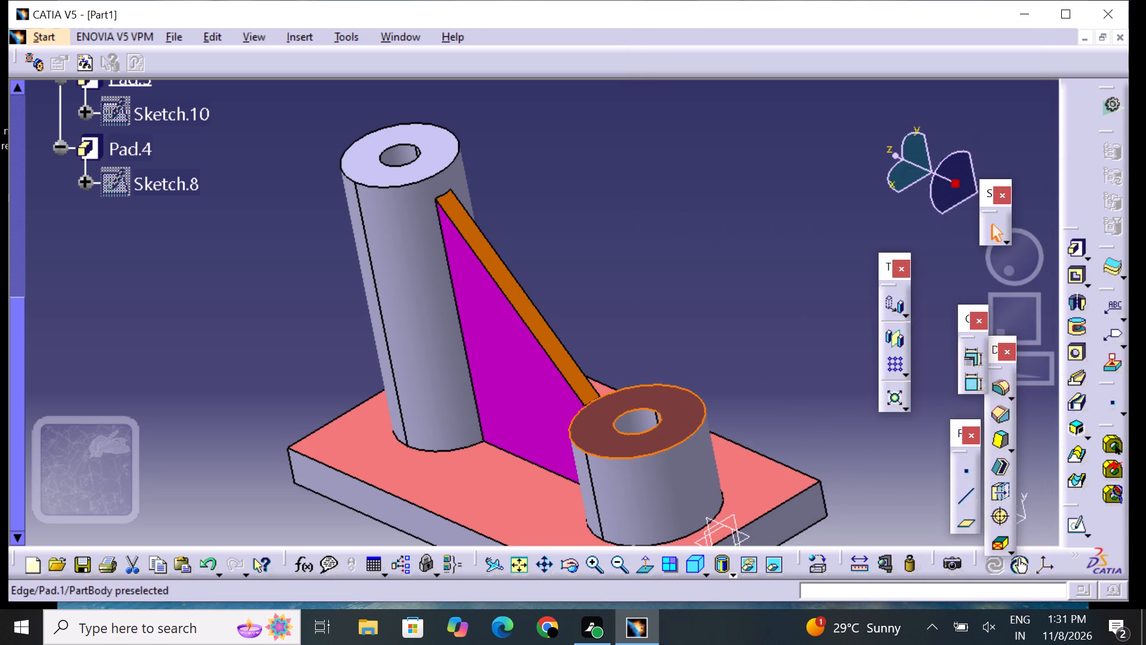
Set the fill colour of the short boss's outer cylindrical face to the same reddish brown.
{"action": "left_click", "coordinate": [678, 457]}
{"action": "right_click", "coordinate": [680, 457]}
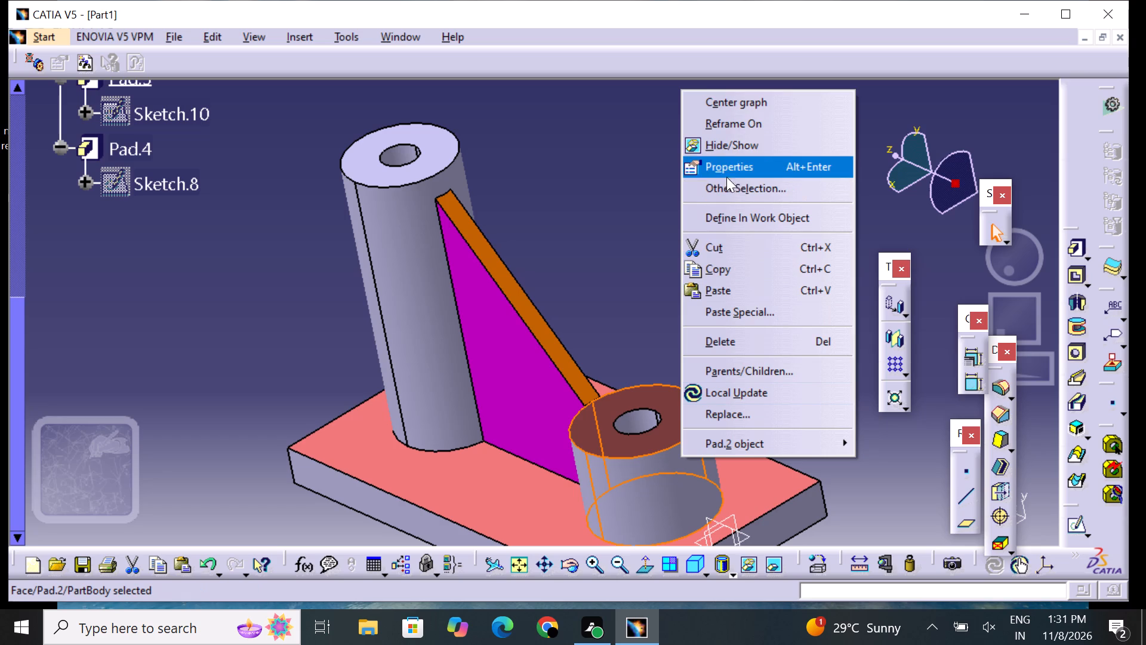
{"action": "left_click", "coordinate": [728, 173]}
{"action": "left_click", "coordinate": [709, 125]}
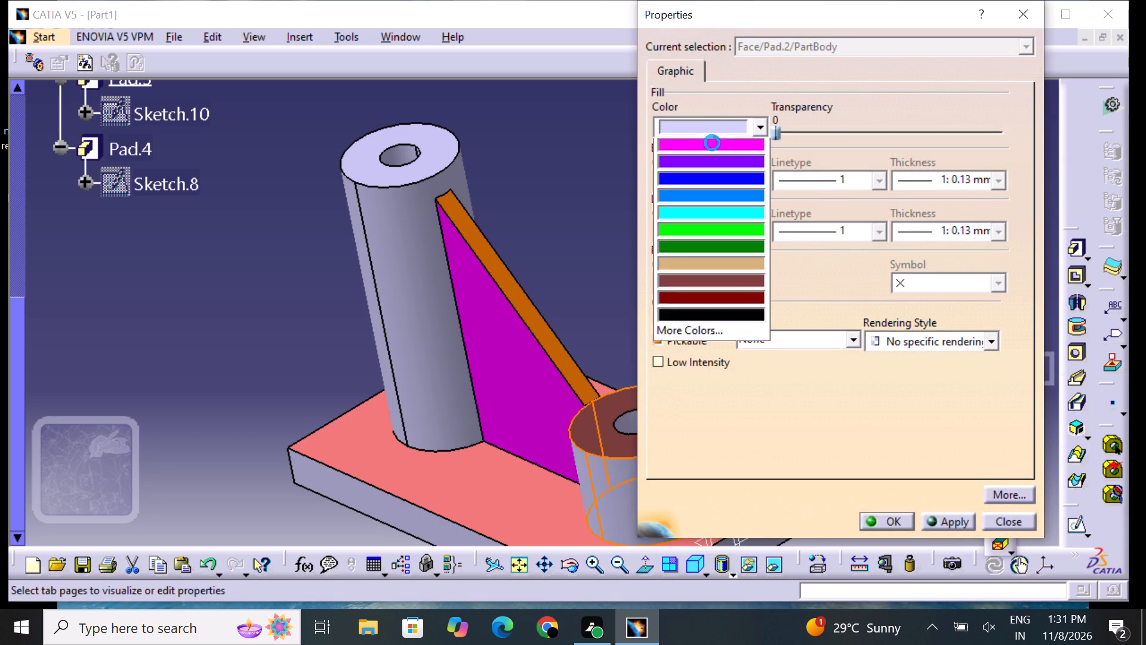
{"action": "left_click", "coordinate": [738, 385]}
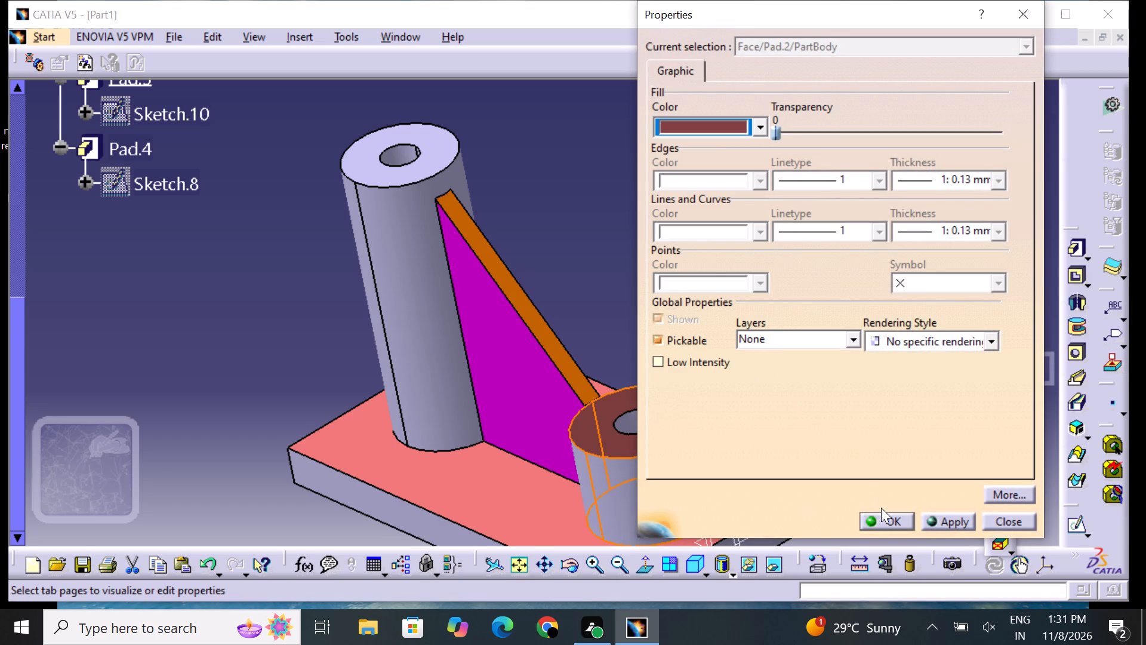
{"action": "left_click", "coordinate": [895, 517]}
{"action": "left_click", "coordinate": [741, 337]}
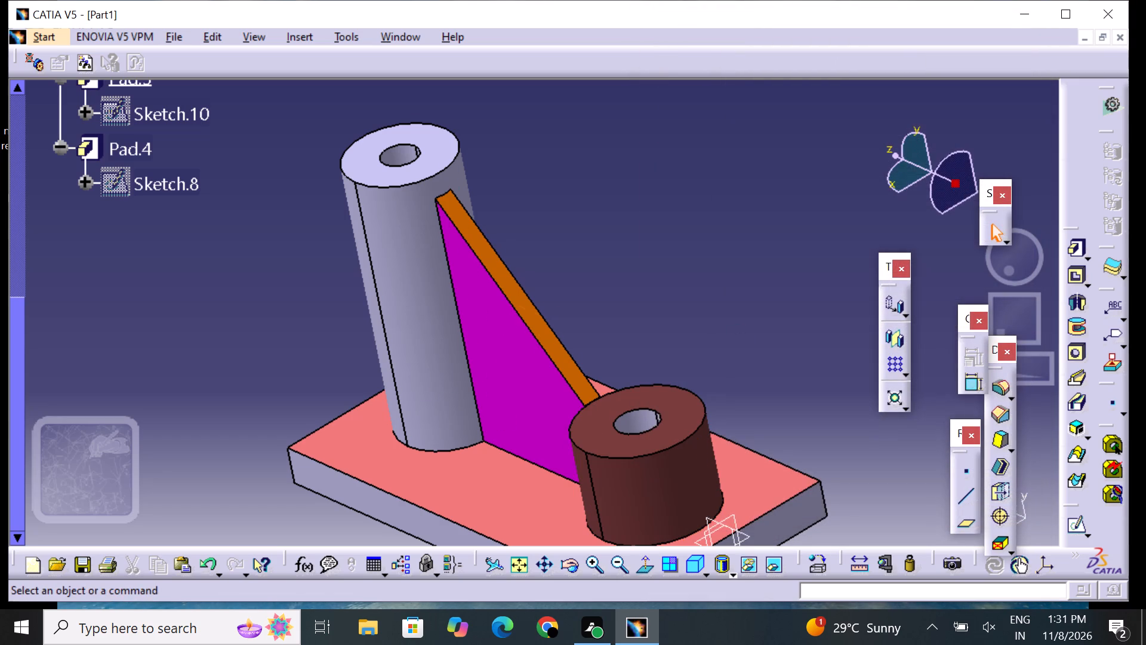
Set the fill colour of the tall boss's outer cylindrical face to reddish brown.
{"action": "middle_click_drag", "start_coordinate": [271, 260], "coordinate": [459, 284]}
{"action": "right_click_drag", "start_coordinate": [271, 260], "coordinate": [459, 281]}
{"action": "middle_click", "coordinate": [594, 162]}
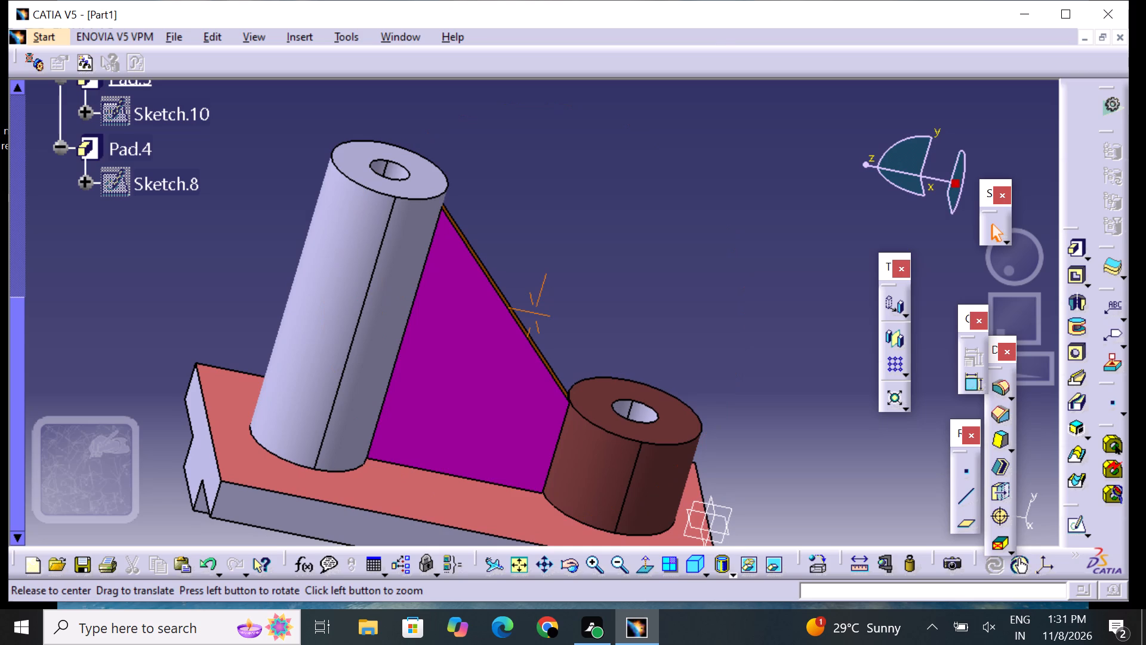
{"action": "middle_click", "coordinate": [711, 152]}
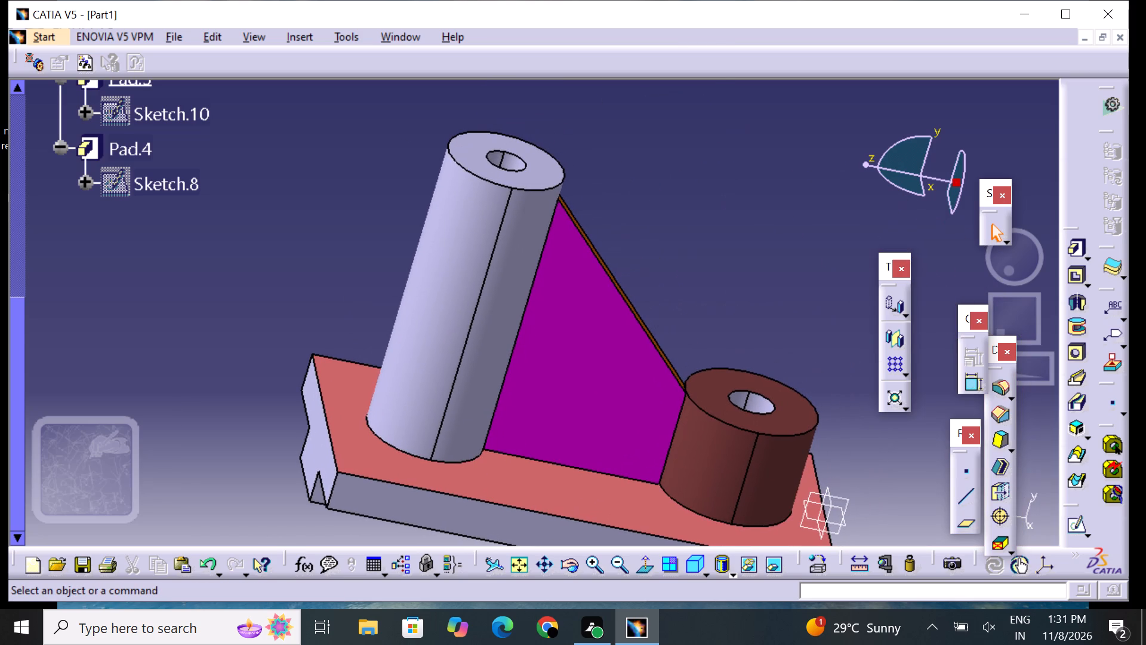
{"action": "right_click", "coordinate": [711, 152]}
{"action": "middle_click_drag", "start_coordinate": [698, 150], "coordinate": [618, 158]}
{"action": "scroll", "coordinate": [698, 150], "scroll_direction": "up", "scroll_amount": 1}
{"action": "right_click_drag", "start_coordinate": [698, 150], "coordinate": [618, 158]}
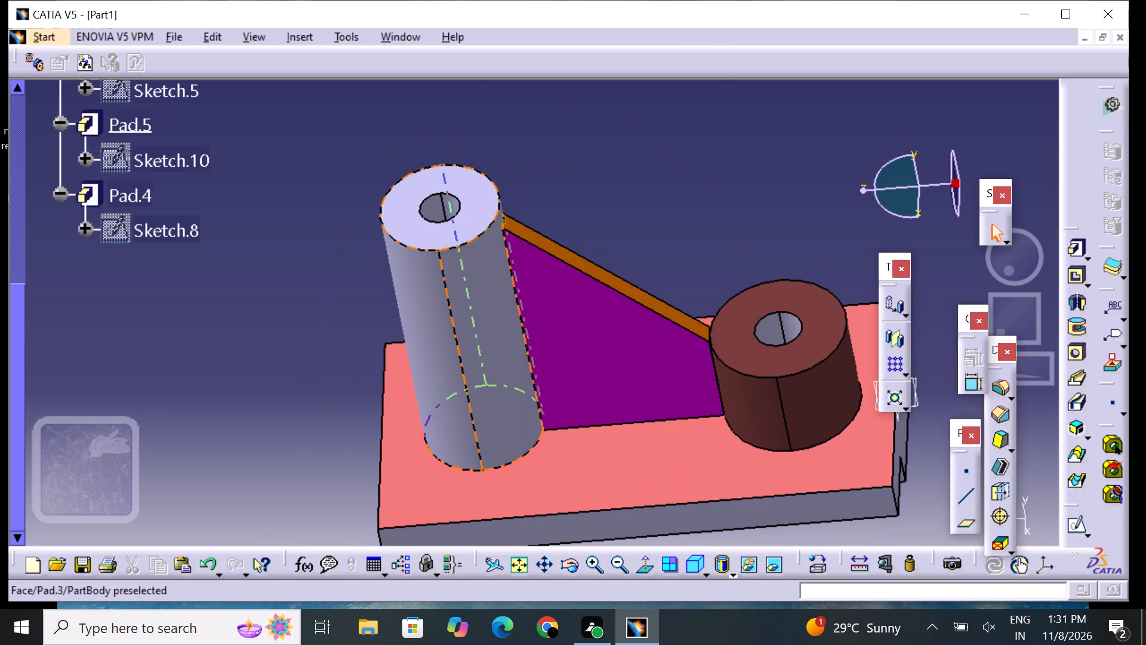
{"action": "left_click", "coordinate": [497, 239]}
{"action": "right_click", "coordinate": [497, 239]}
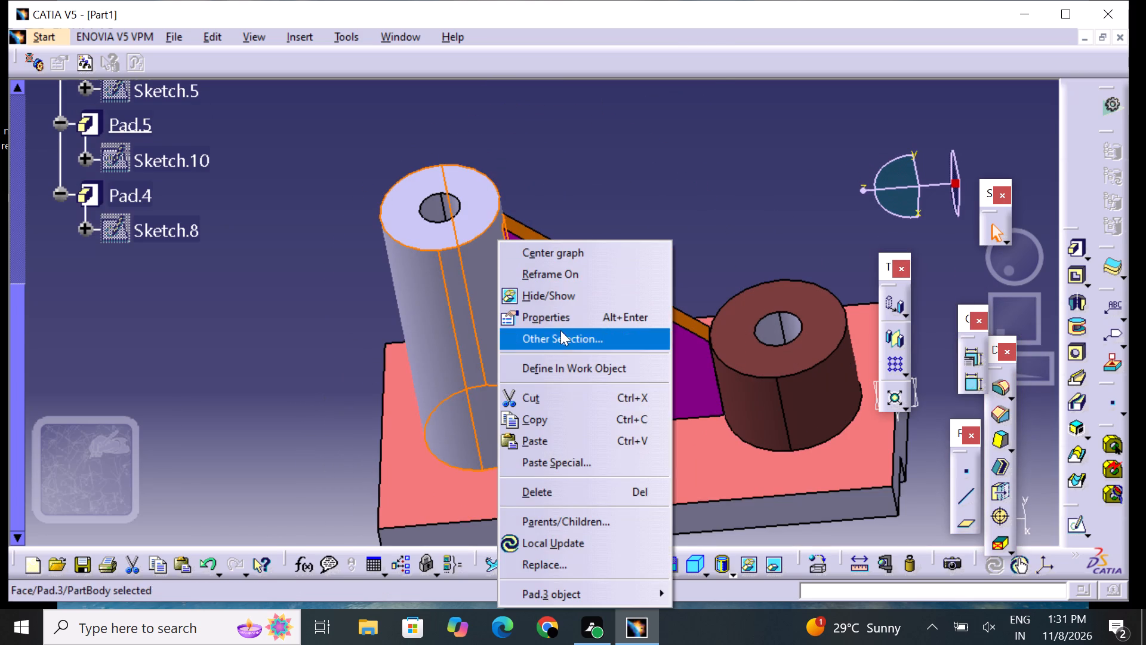
{"action": "left_click", "coordinate": [569, 314]}
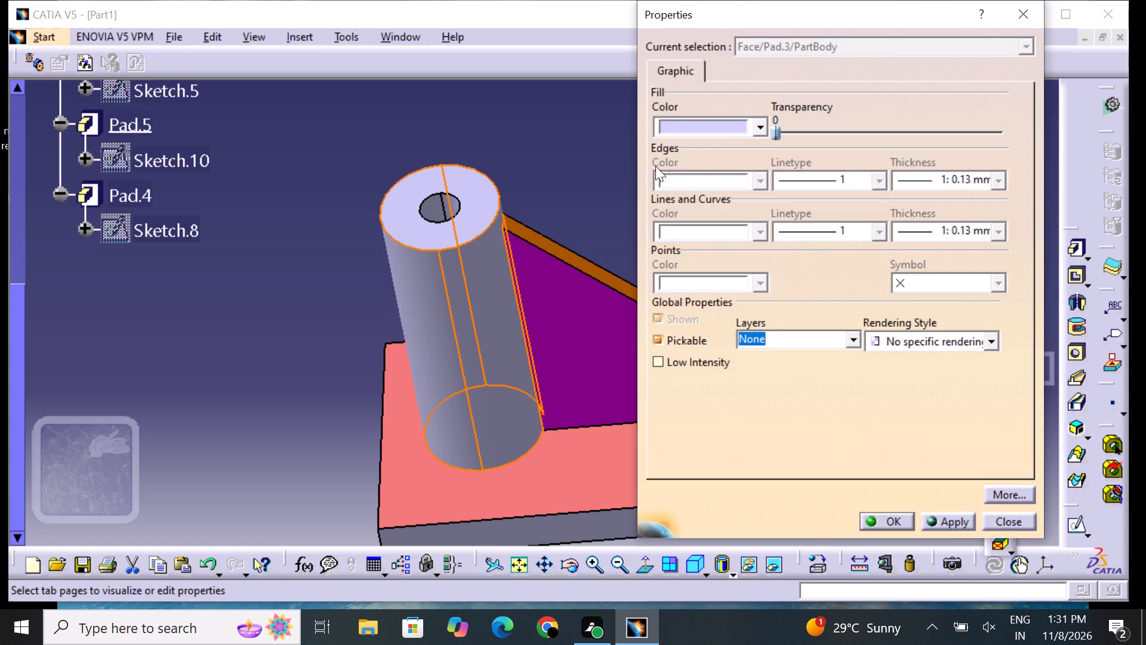
{"action": "left_click", "coordinate": [721, 122]}
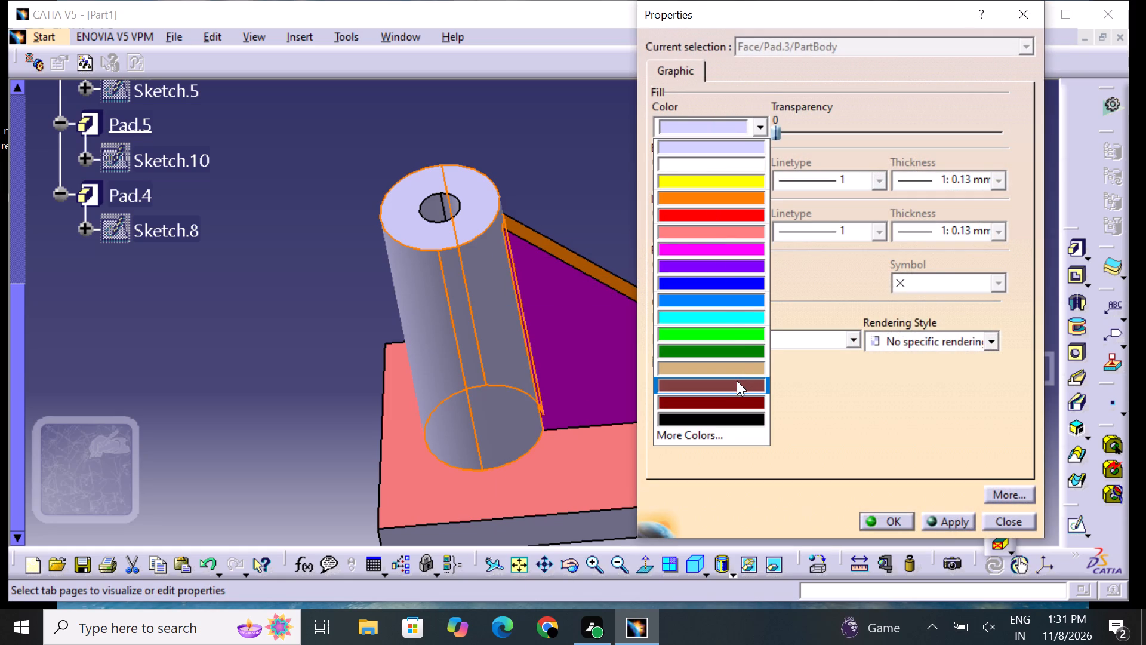
{"action": "left_click", "coordinate": [737, 380]}
{"action": "left_click", "coordinate": [901, 515]}
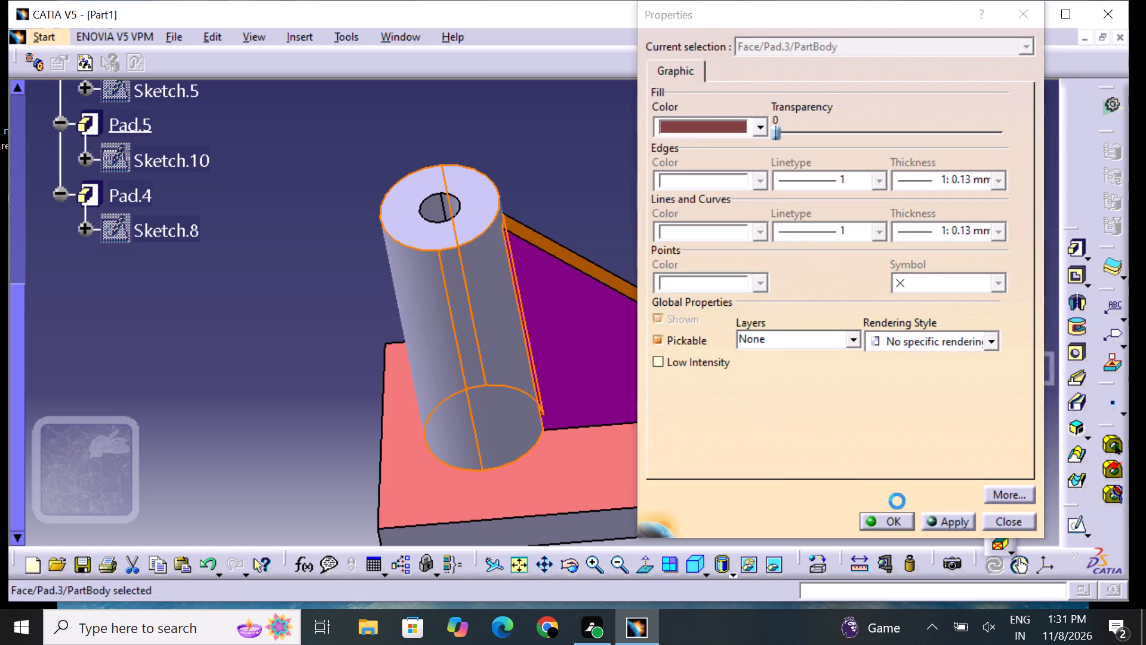
{"action": "left_click", "coordinate": [718, 297]}
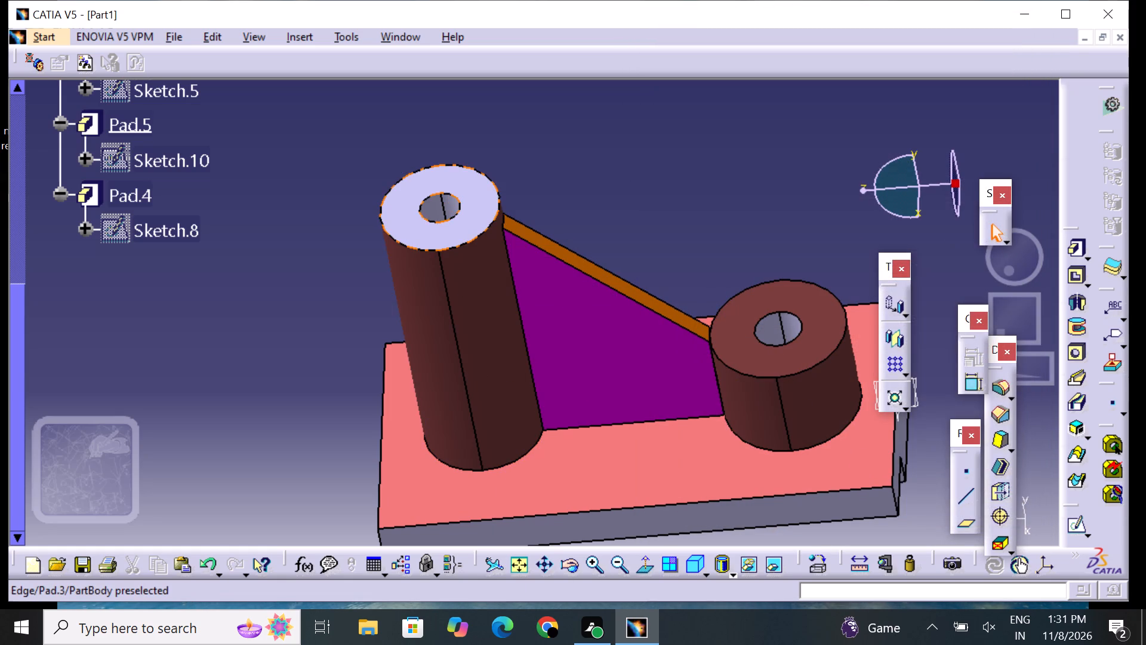
Set the fill colour of the tall boss's annular top face to reddish brown.
{"action": "left_click", "coordinate": [480, 222]}
{"action": "right_click", "coordinate": [480, 222]}
{"action": "left_click", "coordinate": [538, 297]}
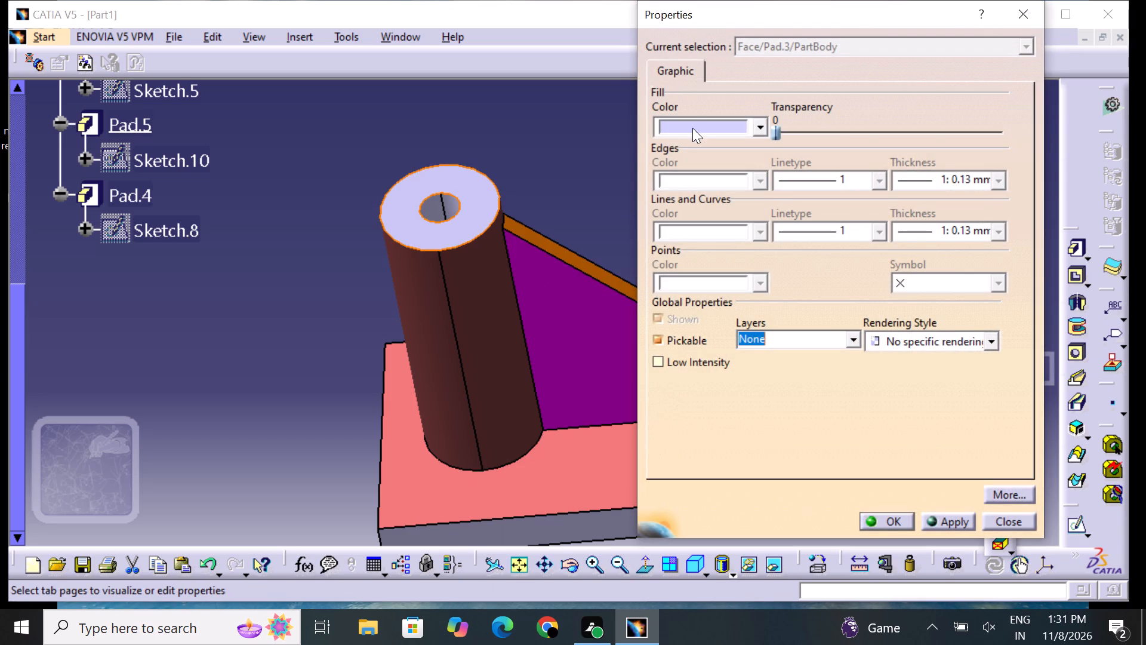
{"action": "left_click", "coordinate": [692, 128]}
{"action": "left_click", "coordinate": [735, 379]}
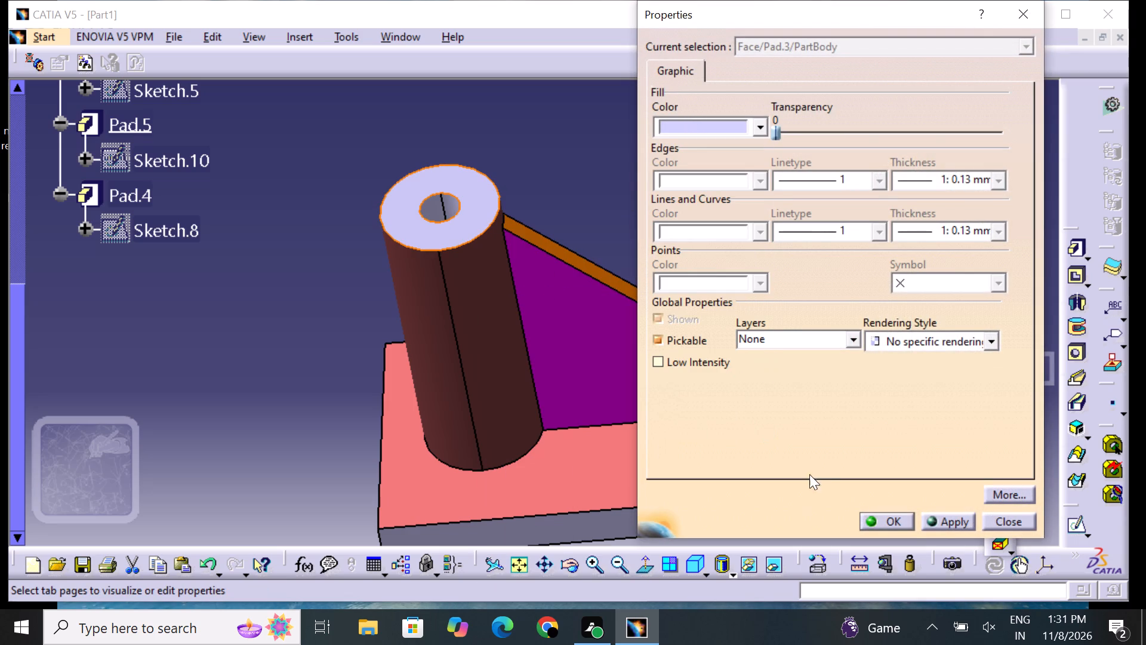
{"action": "left_click", "coordinate": [893, 518]}
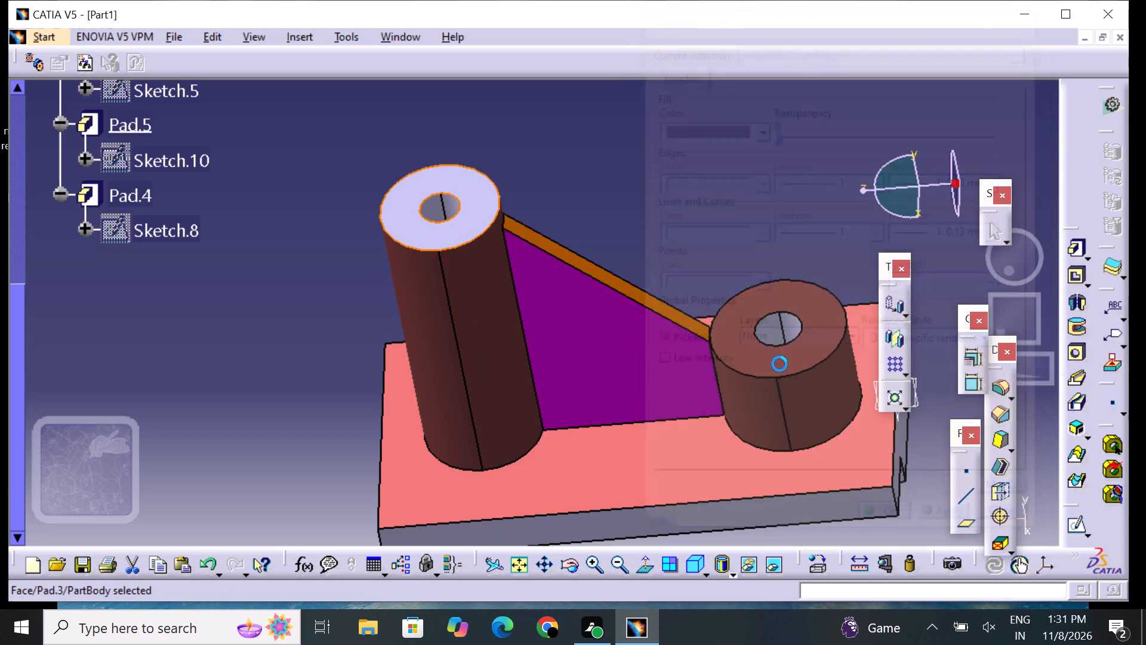
{"action": "left_click", "coordinate": [702, 257]}
Set the fill colour of the inner face of the tall boss's hole to medium blue.
{"action": "middle_click_drag", "start_coordinate": [747, 252], "coordinate": [664, 356]}
{"action": "right_click_drag", "start_coordinate": [744, 269], "coordinate": [664, 356]}
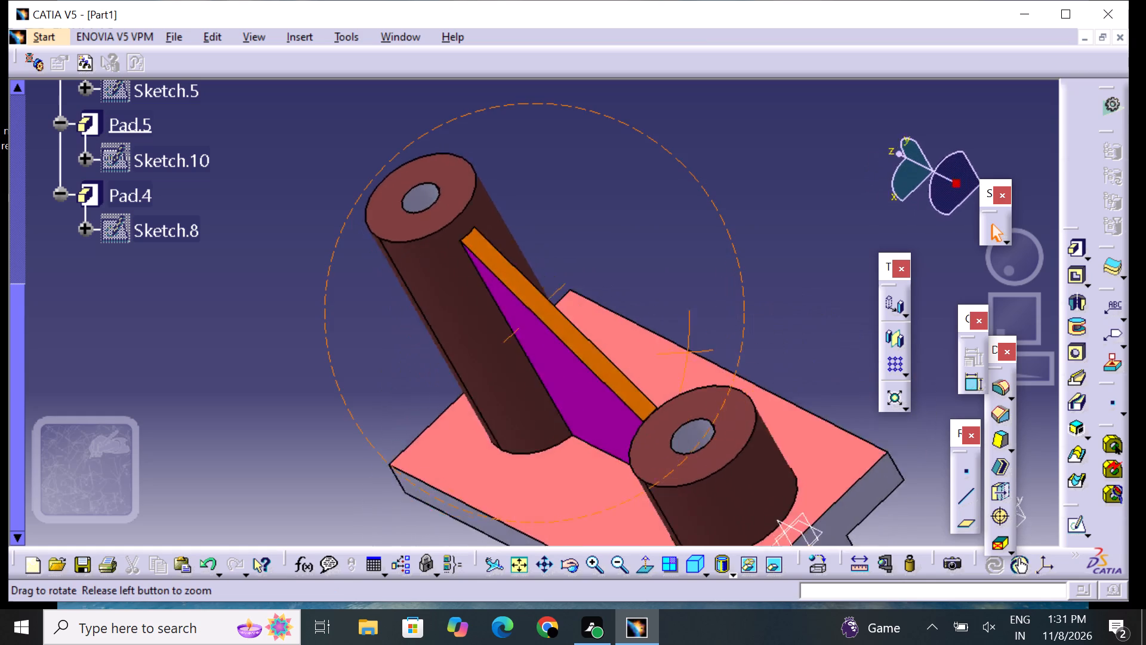
{"action": "middle_click_drag", "start_coordinate": [664, 356], "coordinate": [684, 296]}
{"action": "right_click_drag", "start_coordinate": [664, 356], "coordinate": [684, 296]}
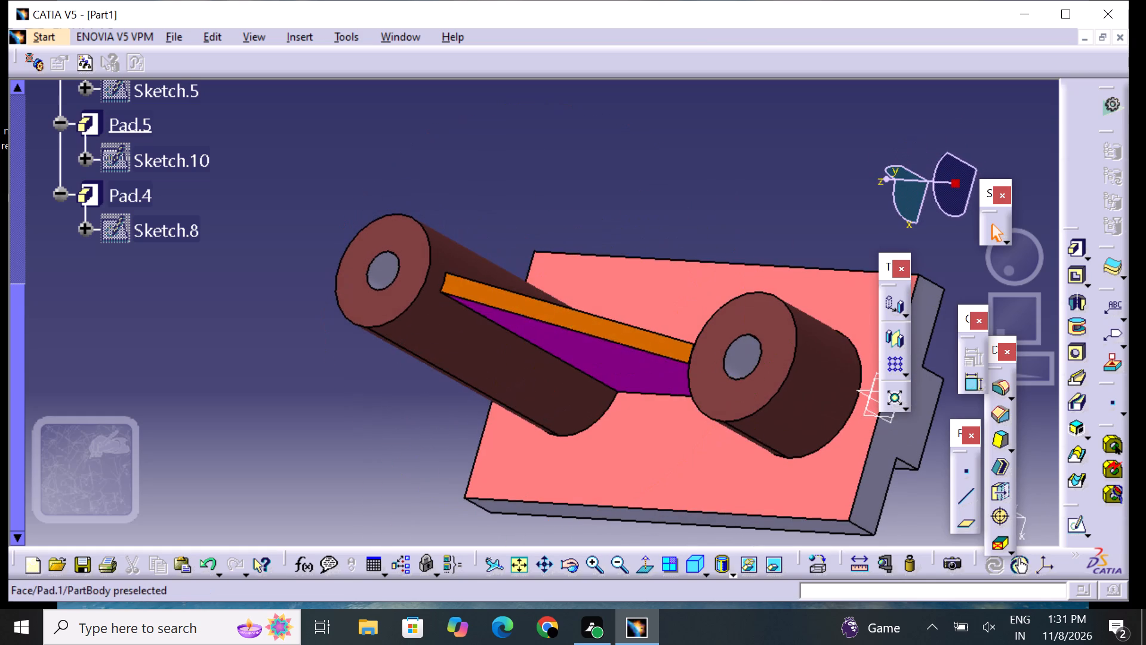
{"action": "middle_click_drag", "start_coordinate": [396, 397], "coordinate": [531, 263]}
{"action": "right_click_drag", "start_coordinate": [396, 397], "coordinate": [531, 263]}
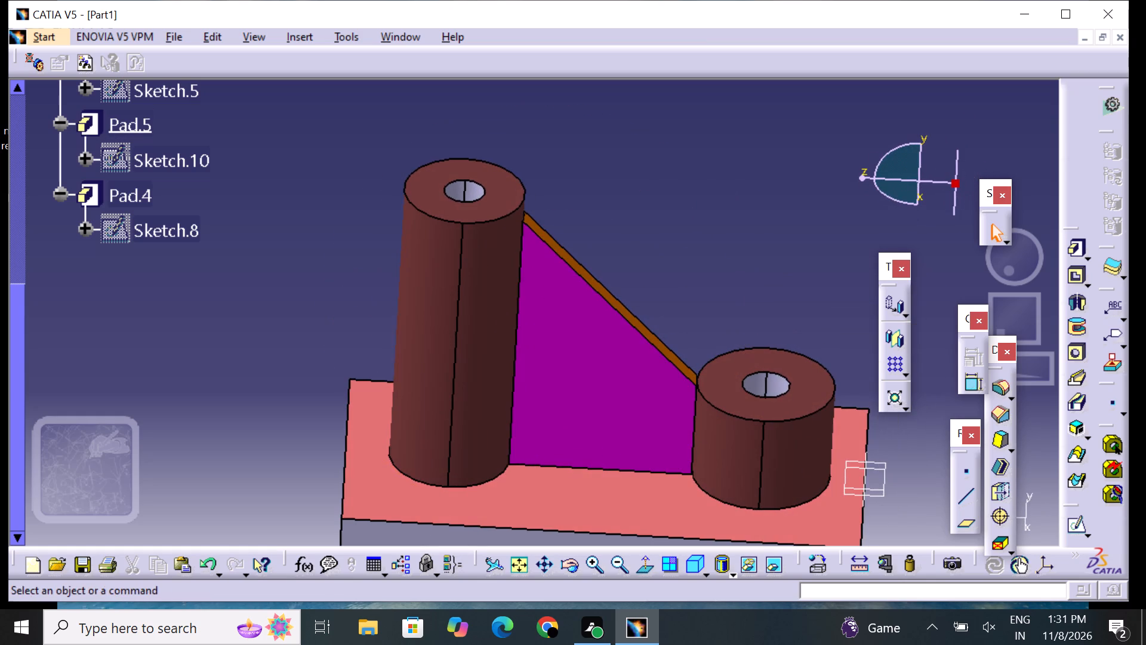
{"action": "middle_click_drag", "start_coordinate": [474, 130], "coordinate": [473, 253]}
{"action": "right_click_drag", "start_coordinate": [473, 136], "coordinate": [474, 259]}
{"action": "left_click", "coordinate": [474, 306]}
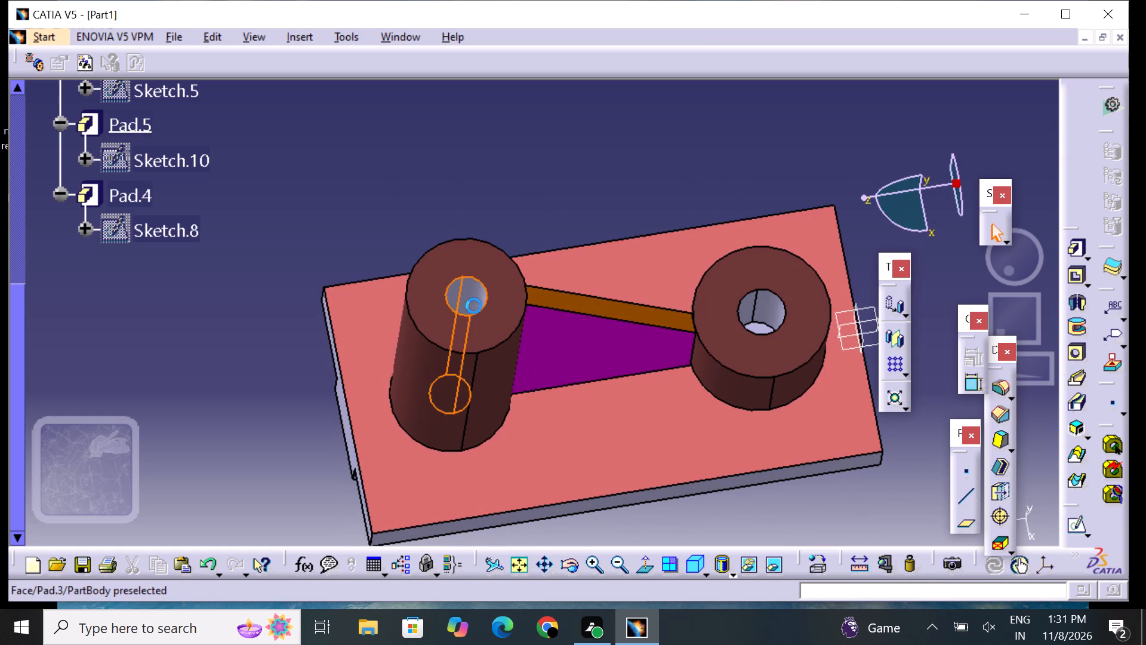
{"action": "right_click", "coordinate": [474, 306]}
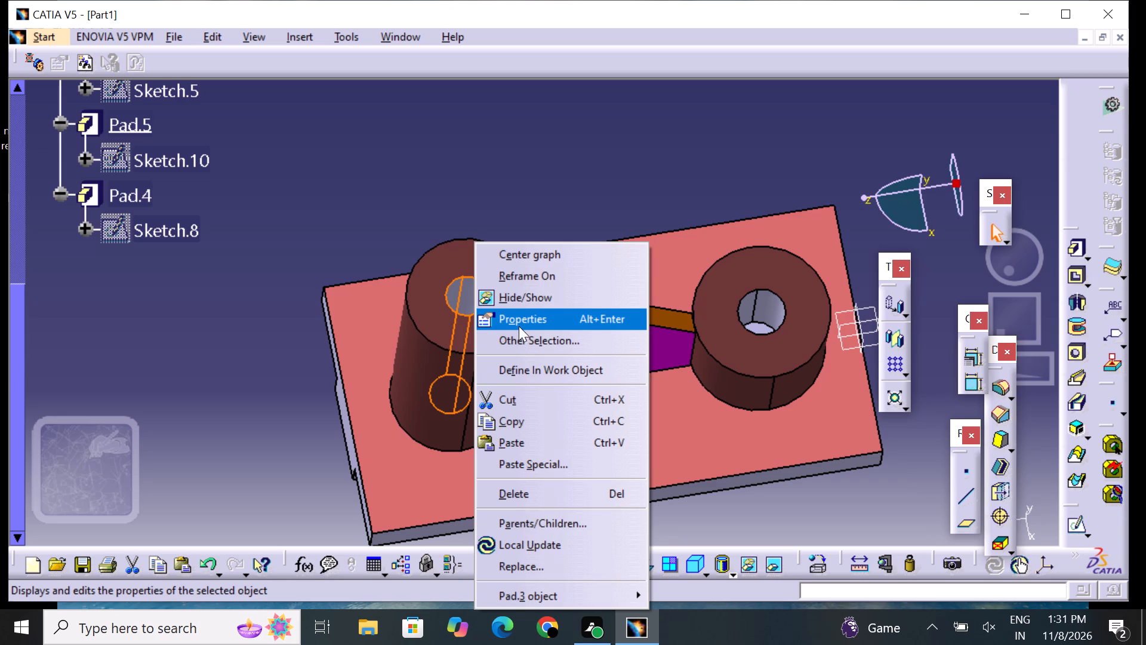
{"action": "left_click", "coordinate": [519, 326]}
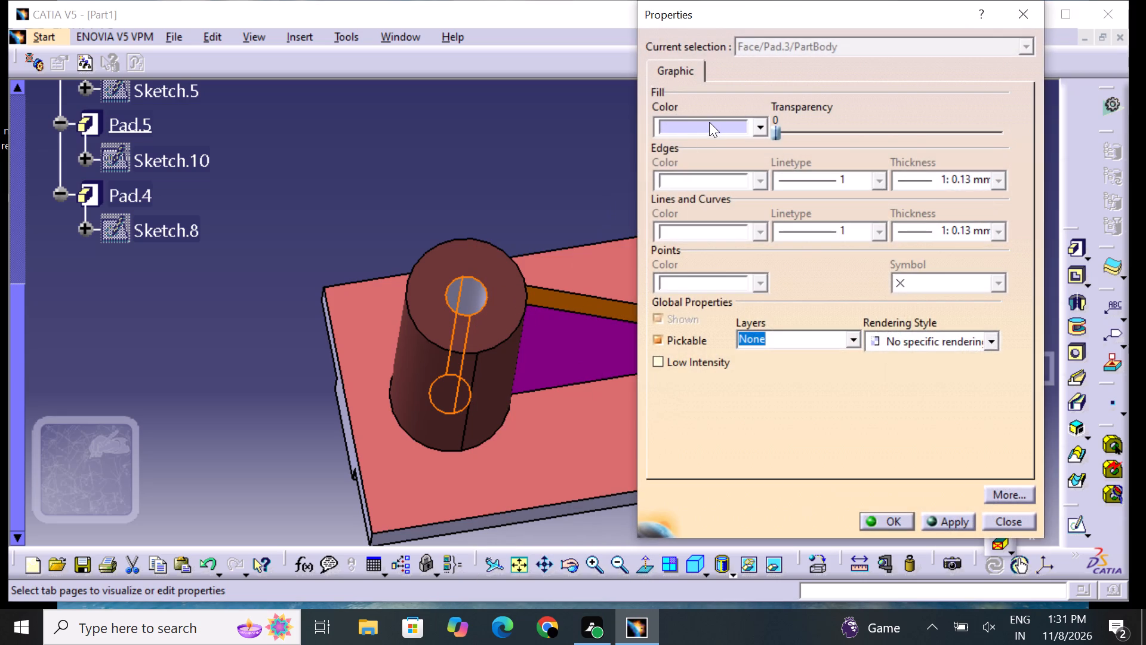
{"action": "left_click_drag", "start_coordinate": [711, 122], "coordinate": [713, 134]}
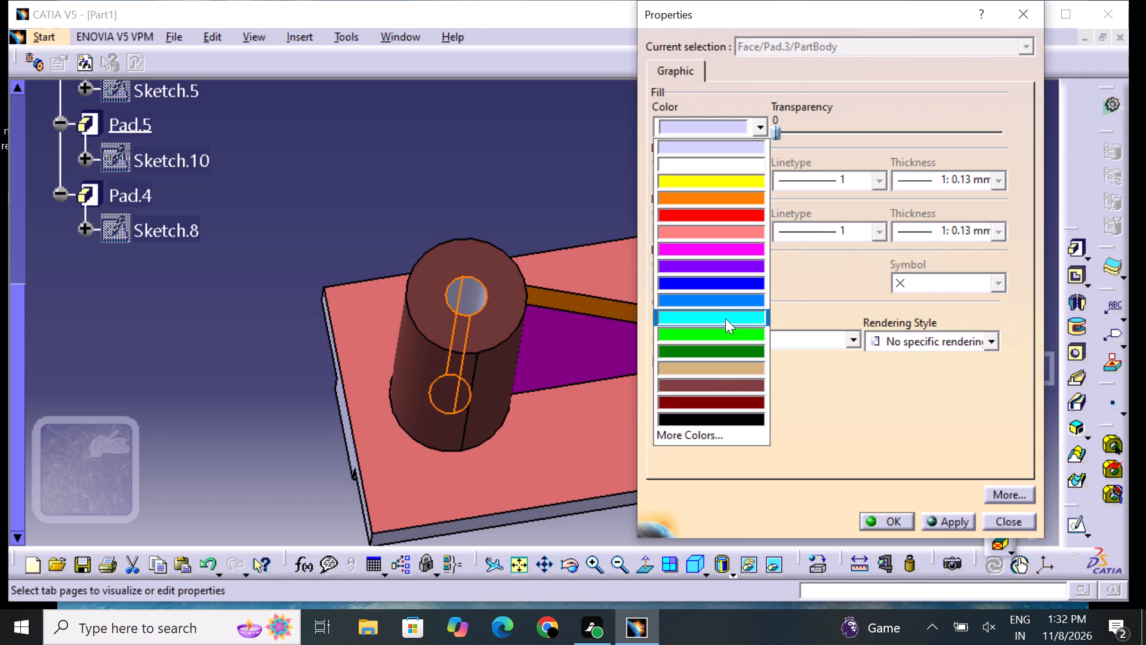
{"action": "left_click", "coordinate": [723, 303]}
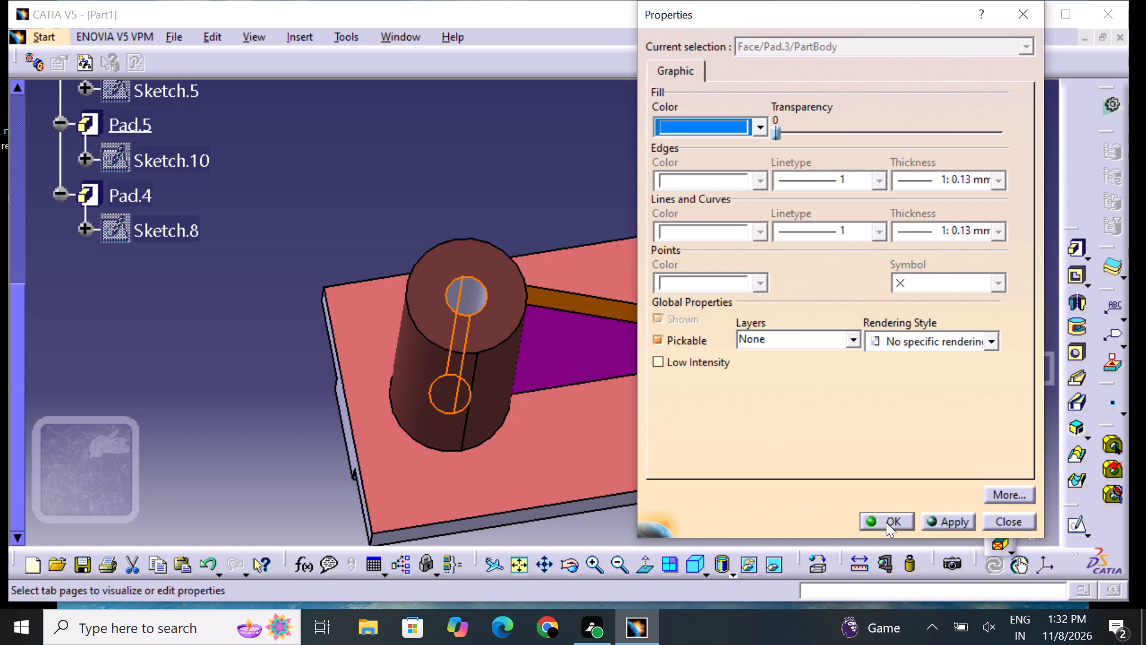
{"action": "left_click", "coordinate": [896, 521]}
{"action": "left_click", "coordinate": [867, 514]}
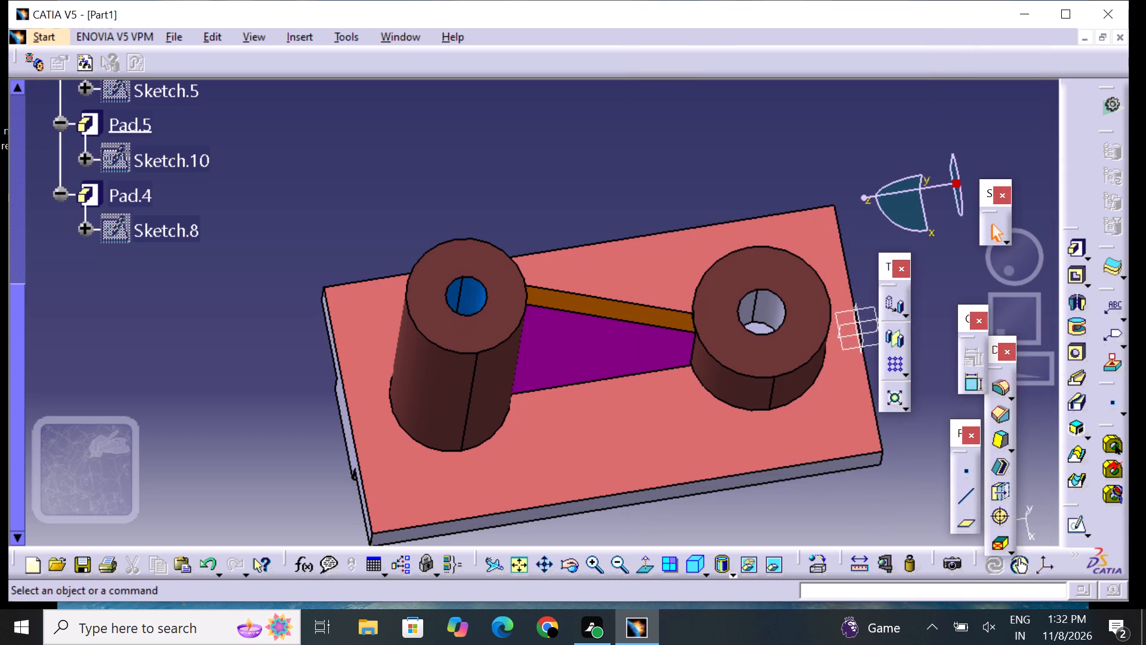
Set the fill colour of the inner face of the short boss's hole to medium blue.
{"action": "middle_click_drag", "start_coordinate": [919, 477], "coordinate": [827, 554]}
{"action": "right_click_drag", "start_coordinate": [920, 496], "coordinate": [827, 554]}
{"action": "middle_click_drag", "start_coordinate": [734, 238], "coordinate": [734, 241]}
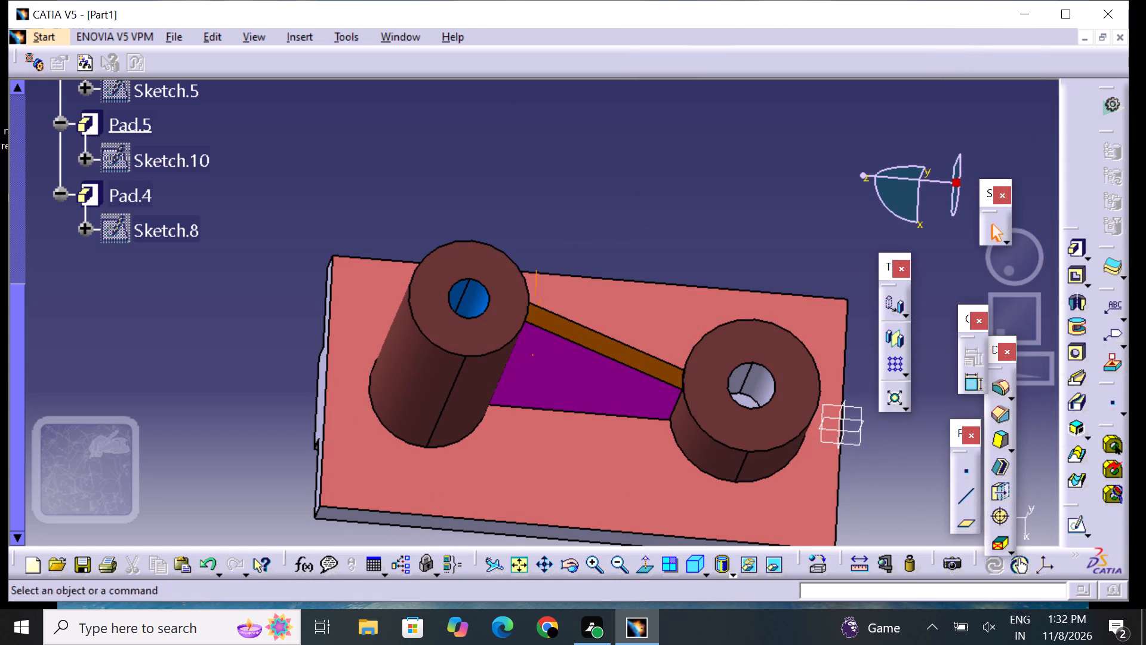
{"action": "middle_click_drag", "start_coordinate": [734, 241], "coordinate": [712, 305]}
{"action": "right_click_drag", "start_coordinate": [733, 247], "coordinate": [712, 308]}
{"action": "left_click", "coordinate": [743, 431]}
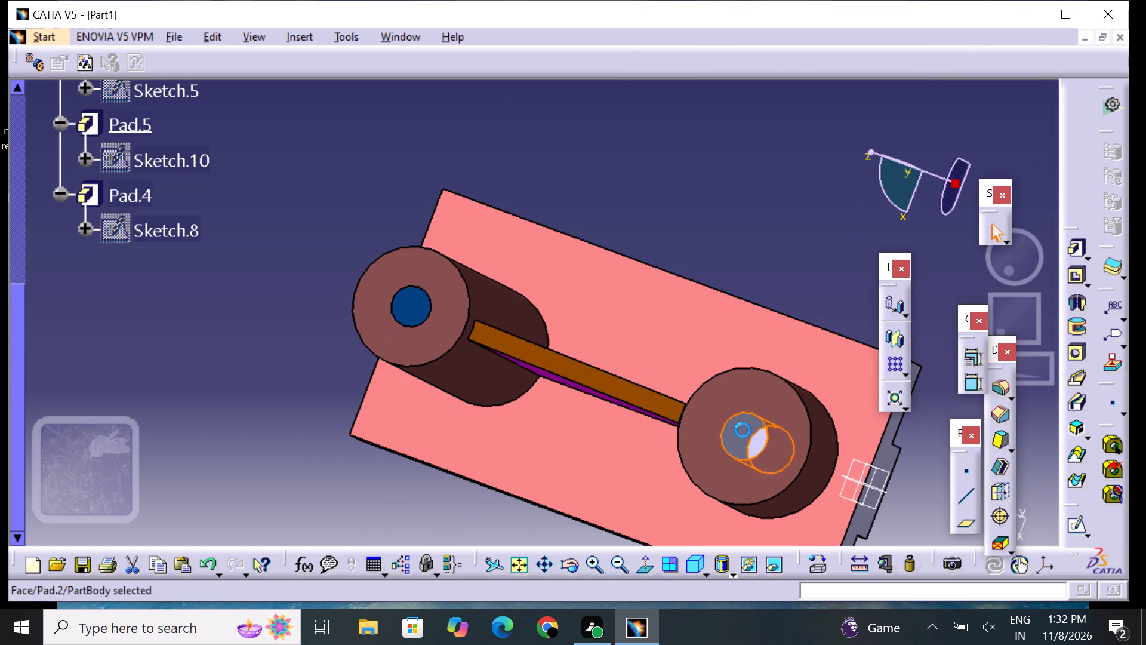
{"action": "right_click", "coordinate": [743, 429]}
{"action": "left_click", "coordinate": [820, 142]}
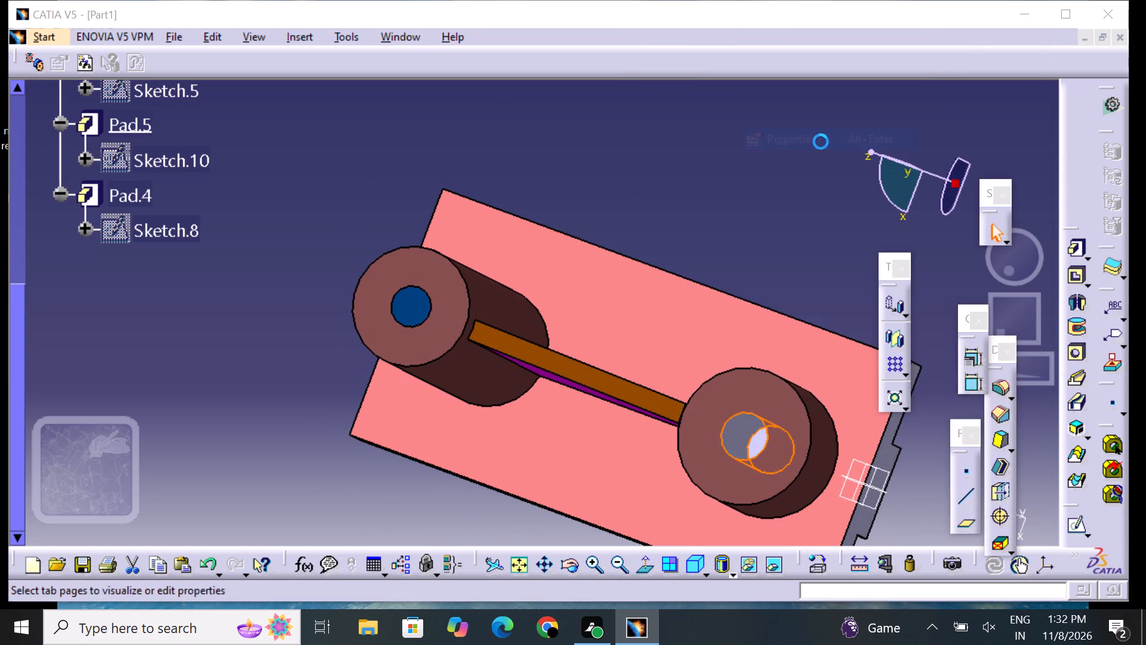
{"action": "left_click_drag", "start_coordinate": [712, 125], "coordinate": [712, 152]}
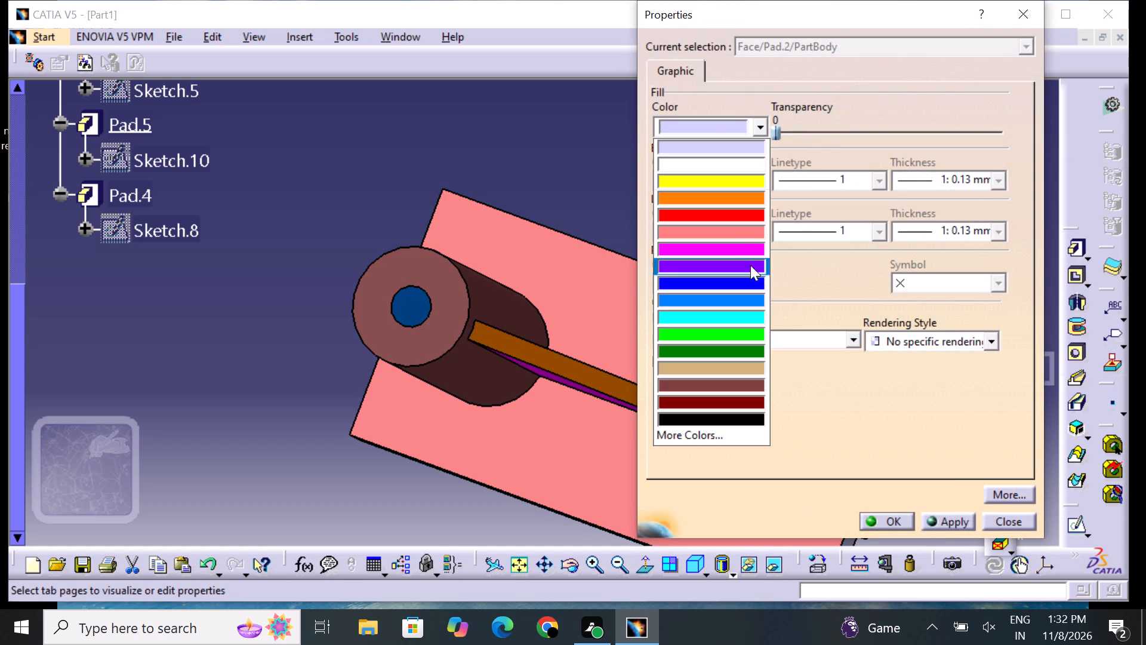
{"action": "left_click", "coordinate": [727, 298]}
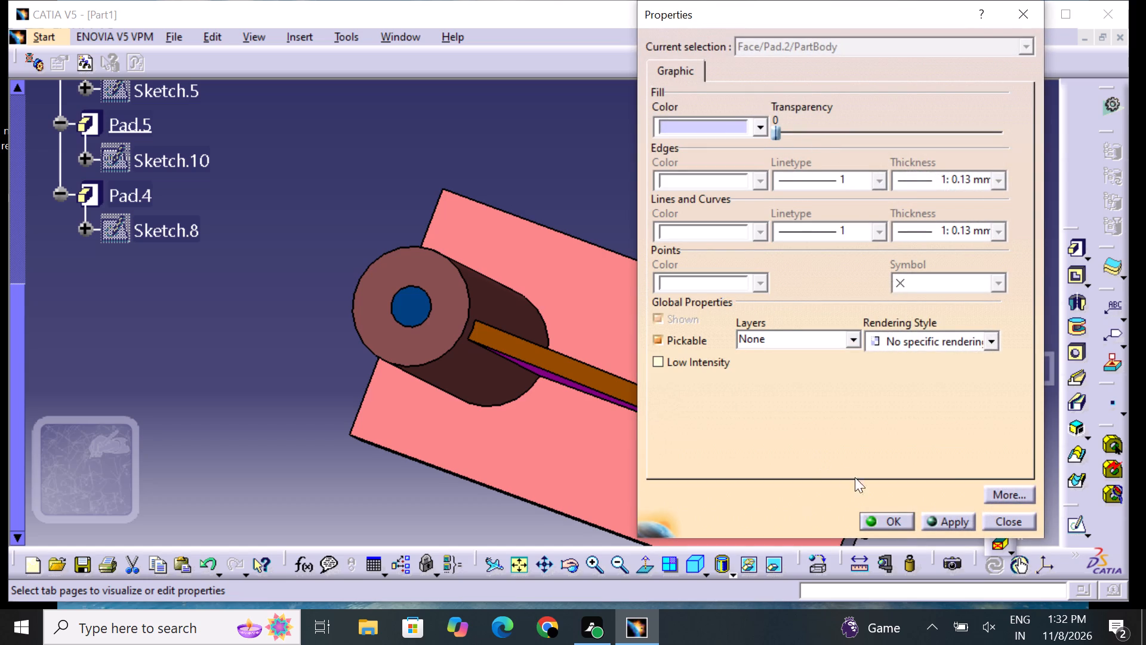
{"action": "left_click", "coordinate": [897, 517]}
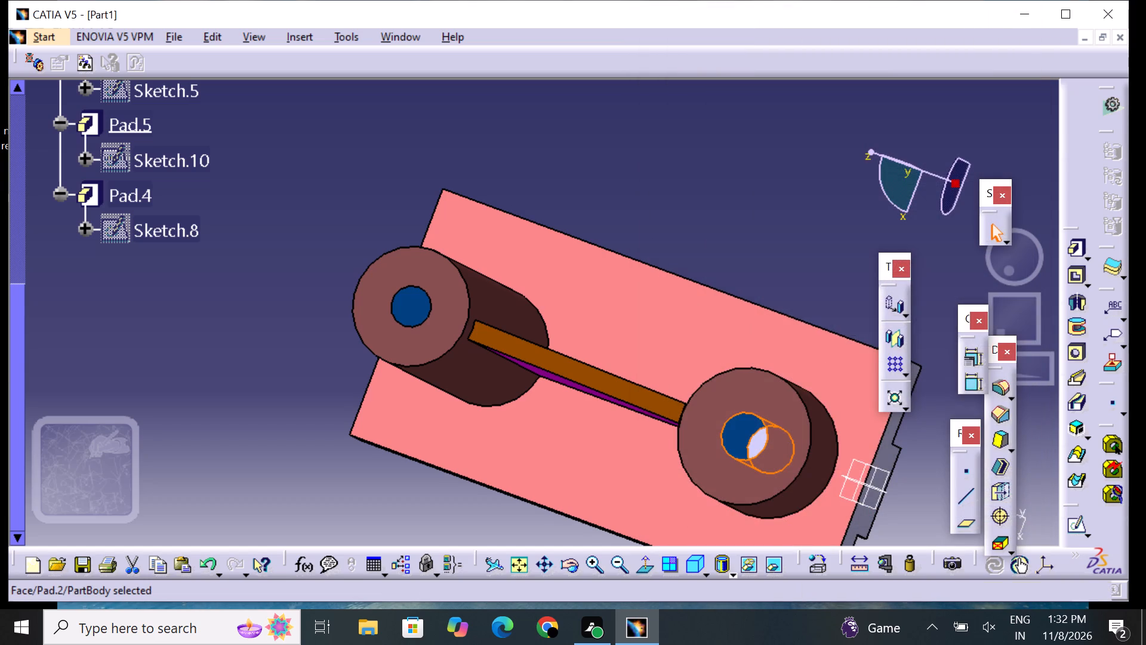
Set the fill colour of one long side face of the T-shaped base's plate to cyan.
{"action": "left_click", "coordinate": [750, 245]}
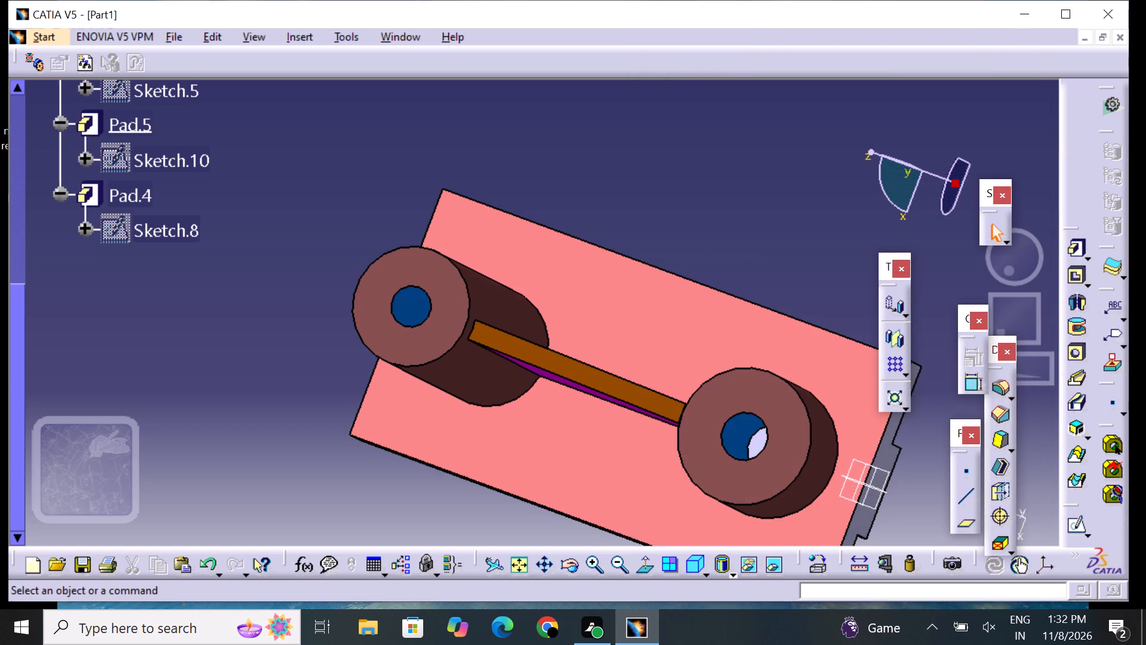
{"action": "middle_click_drag", "start_coordinate": [311, 220], "coordinate": [374, 312]}
{"action": "right_click_drag", "start_coordinate": [311, 220], "coordinate": [374, 312]}
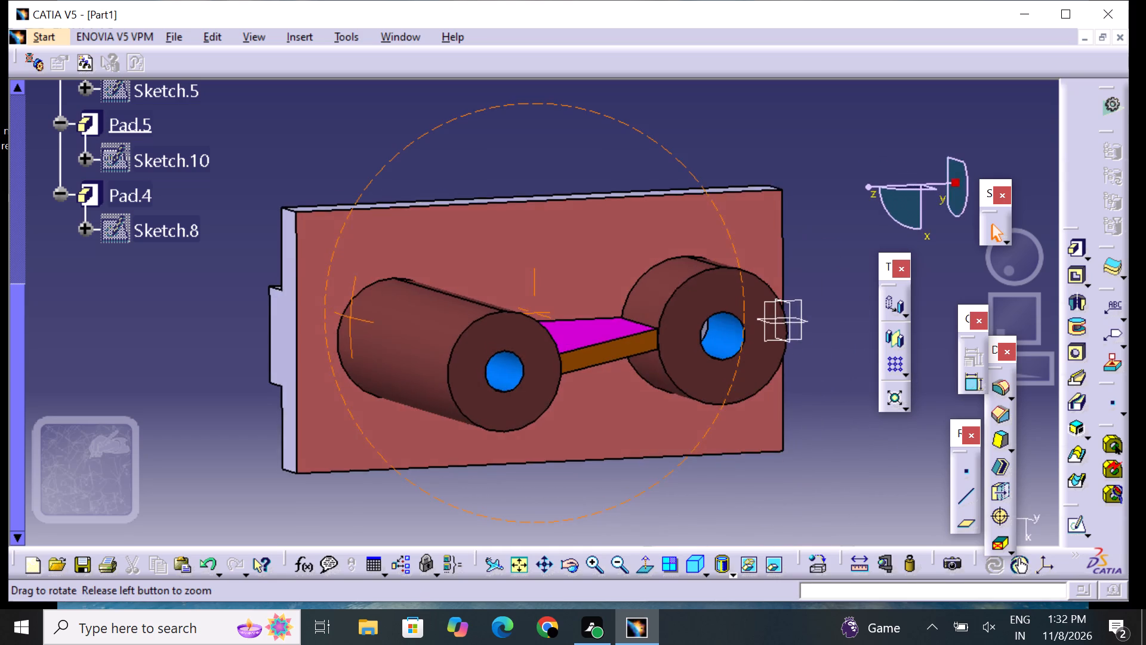
{"action": "middle_click_drag", "start_coordinate": [374, 312], "coordinate": [347, 249]}
{"action": "right_click_drag", "start_coordinate": [374, 312], "coordinate": [354, 244]}
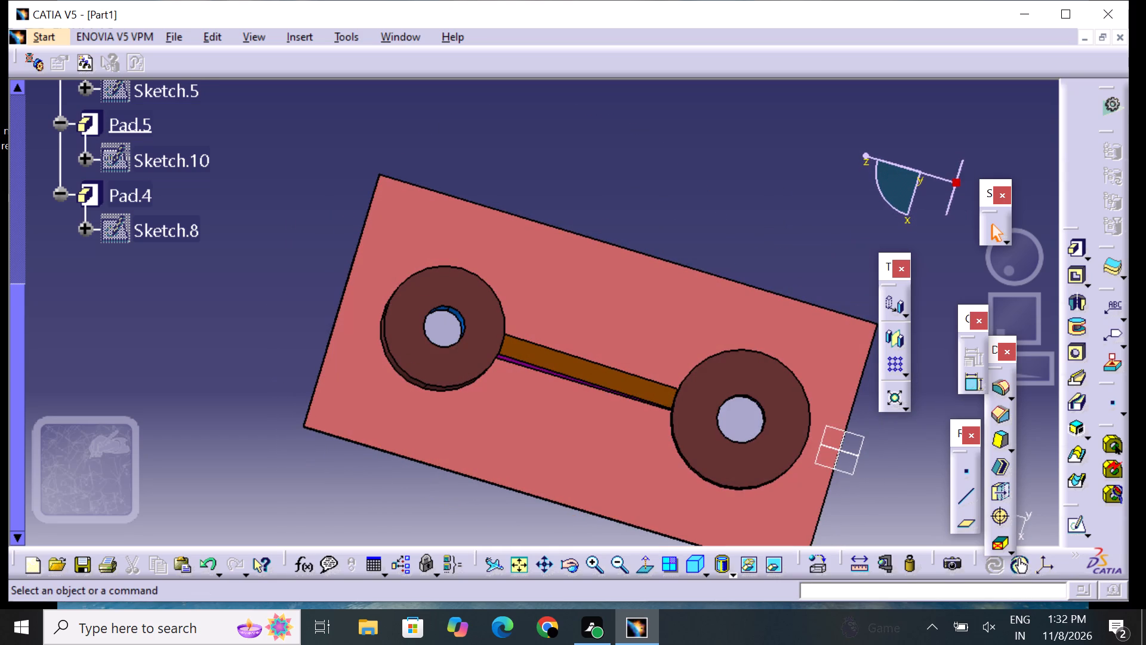
{"action": "scroll", "coordinate": [495, 525], "scroll_direction": "down", "scroll_amount": 1}
{"action": "middle_click_drag", "start_coordinate": [495, 526], "coordinate": [540, 354]}
{"action": "right_click_drag", "start_coordinate": [534, 392], "coordinate": [540, 353]}
{"action": "middle_click", "coordinate": [535, 474]}
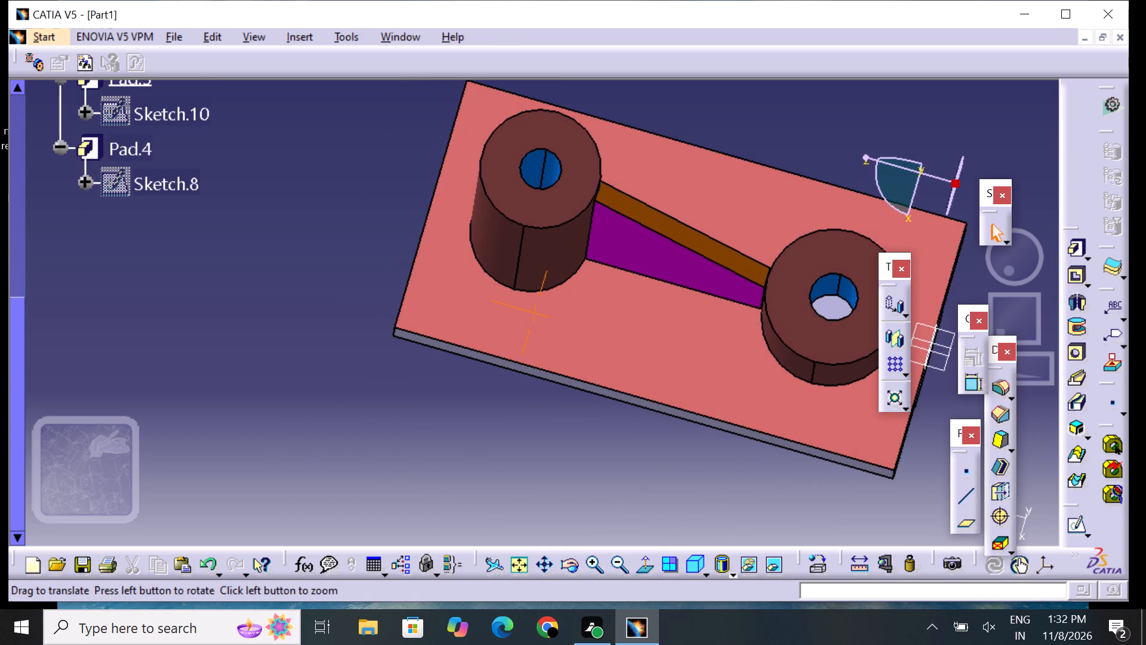
{"action": "left_click", "coordinate": [461, 475]}
{"action": "right_click", "coordinate": [461, 477]}
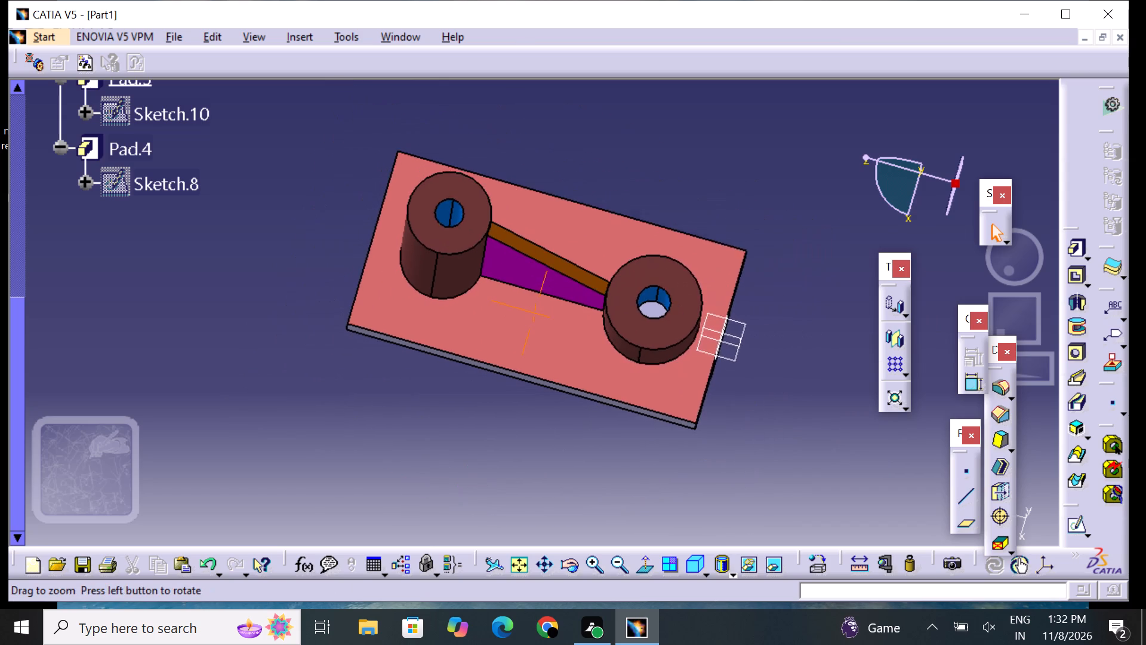
{"action": "right_click", "coordinate": [471, 479]}
{"action": "middle_click", "coordinate": [472, 480]}
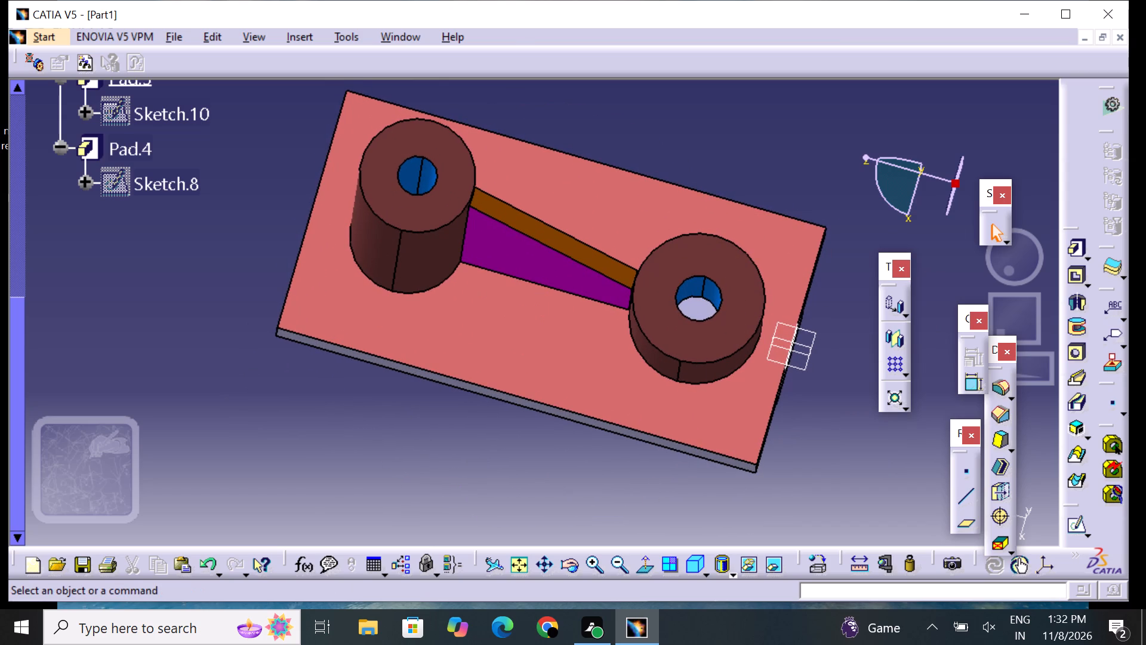
{"action": "middle_click_drag", "start_coordinate": [475, 481], "coordinate": [505, 385]}
{"action": "right_click_drag", "start_coordinate": [475, 483], "coordinate": [506, 383]}
{"action": "middle_click_drag", "start_coordinate": [540, 441], "coordinate": [606, 359]}
{"action": "middle_click_drag", "start_coordinate": [276, 323], "coordinate": [286, 389]}
{"action": "right_click_drag", "start_coordinate": [281, 359], "coordinate": [286, 389]}
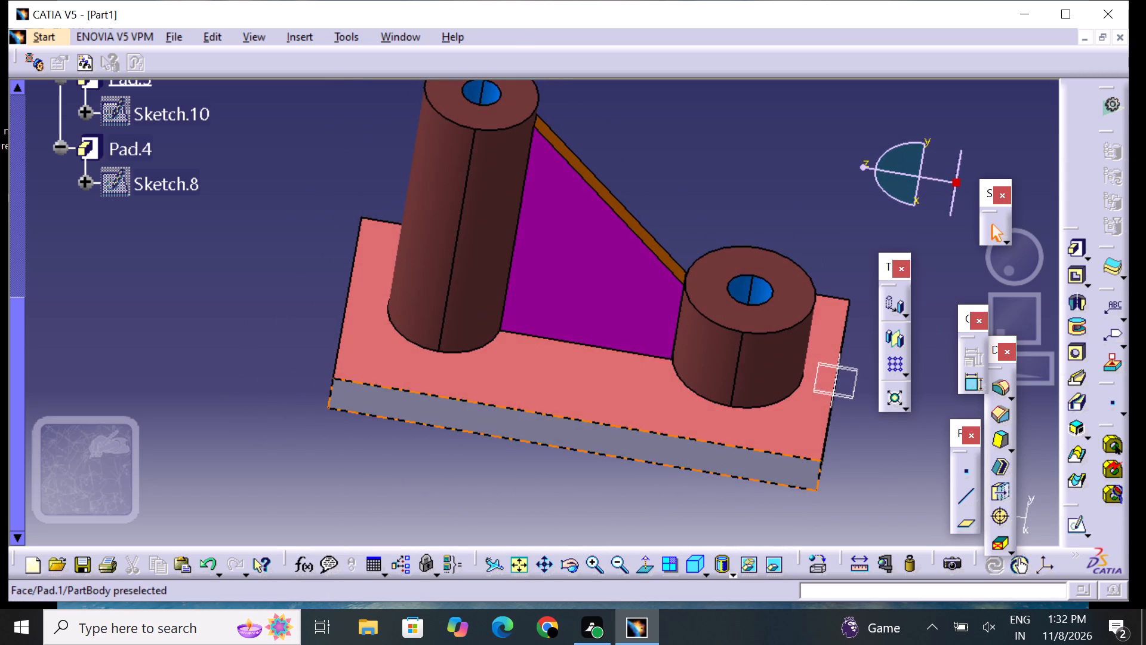
{"action": "middle_click_drag", "start_coordinate": [655, 441], "coordinate": [672, 403]}
{"action": "middle_click_drag", "start_coordinate": [199, 338], "coordinate": [210, 385]}
{"action": "right_click_drag", "start_coordinate": [210, 361], "coordinate": [210, 377]}
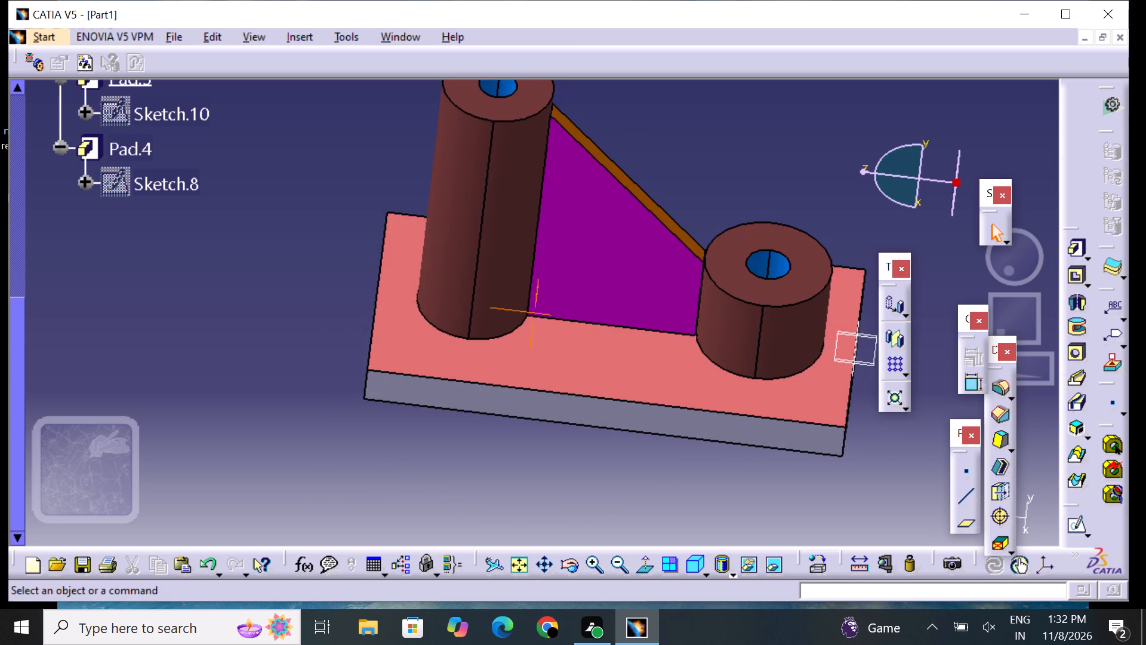
{"action": "middle_click_drag", "start_coordinate": [447, 437], "coordinate": [389, 428]}
{"action": "left_click", "coordinate": [455, 395]}
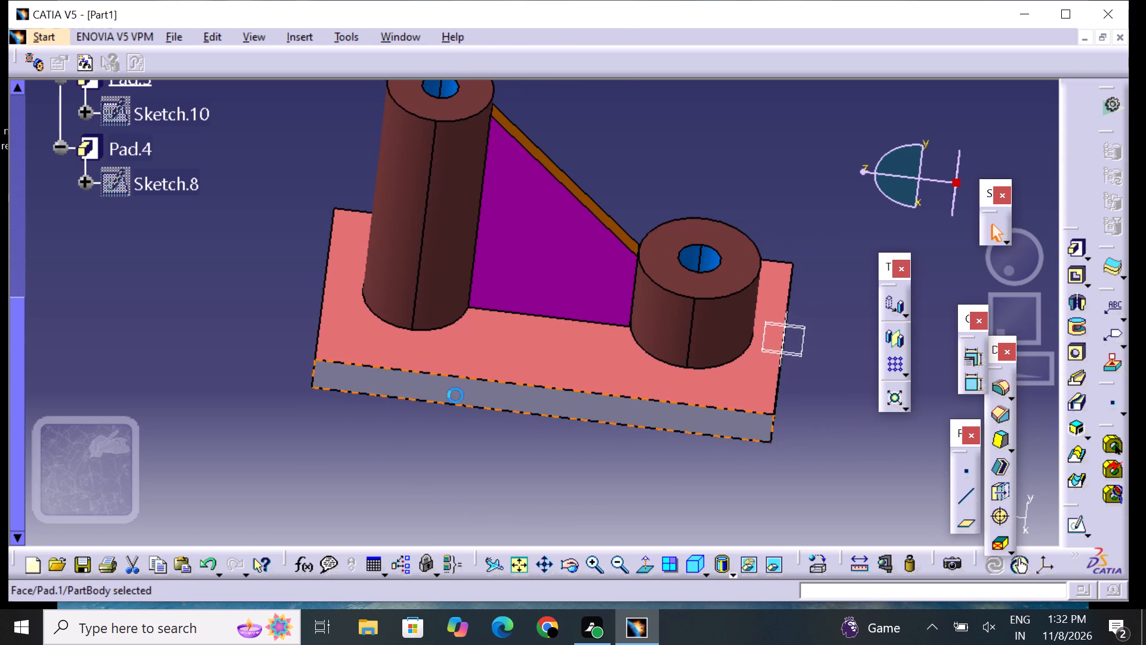
{"action": "right_click", "coordinate": [455, 395]}
{"action": "left_click", "coordinate": [528, 105]}
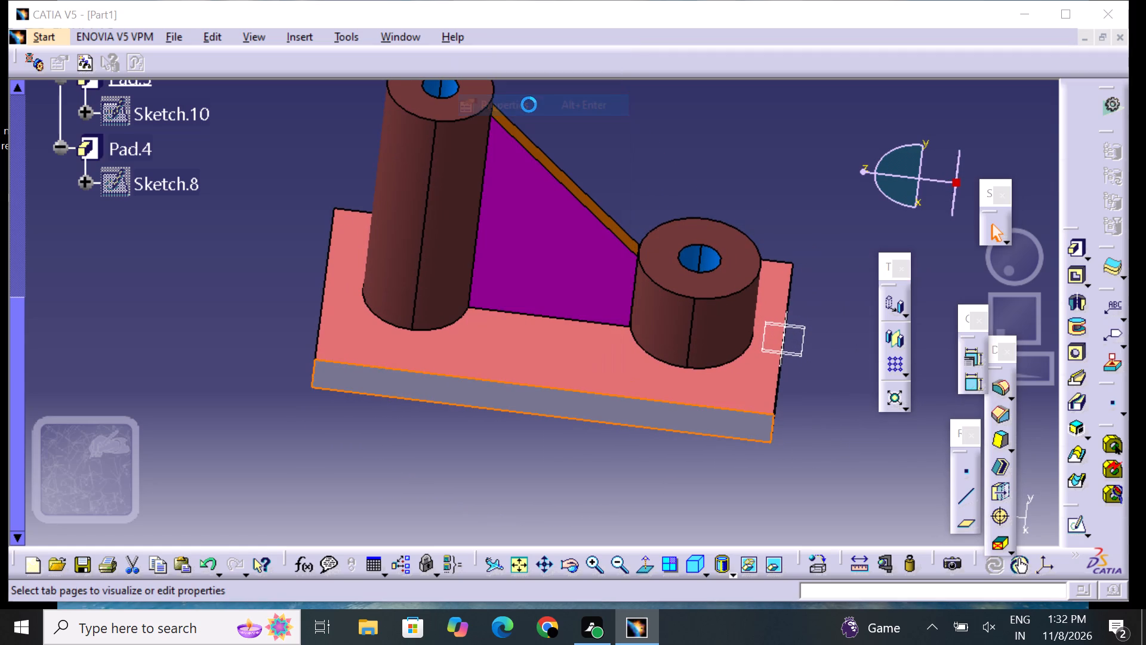
{"action": "left_click", "coordinate": [695, 124]}
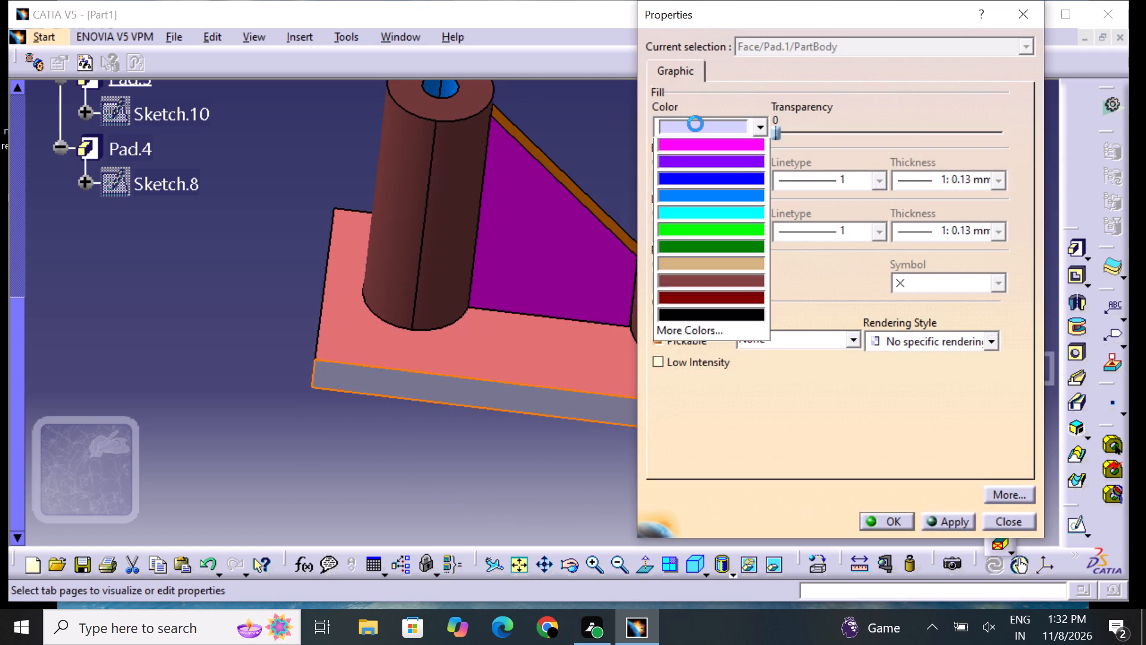
{"action": "left_click", "coordinate": [692, 312]}
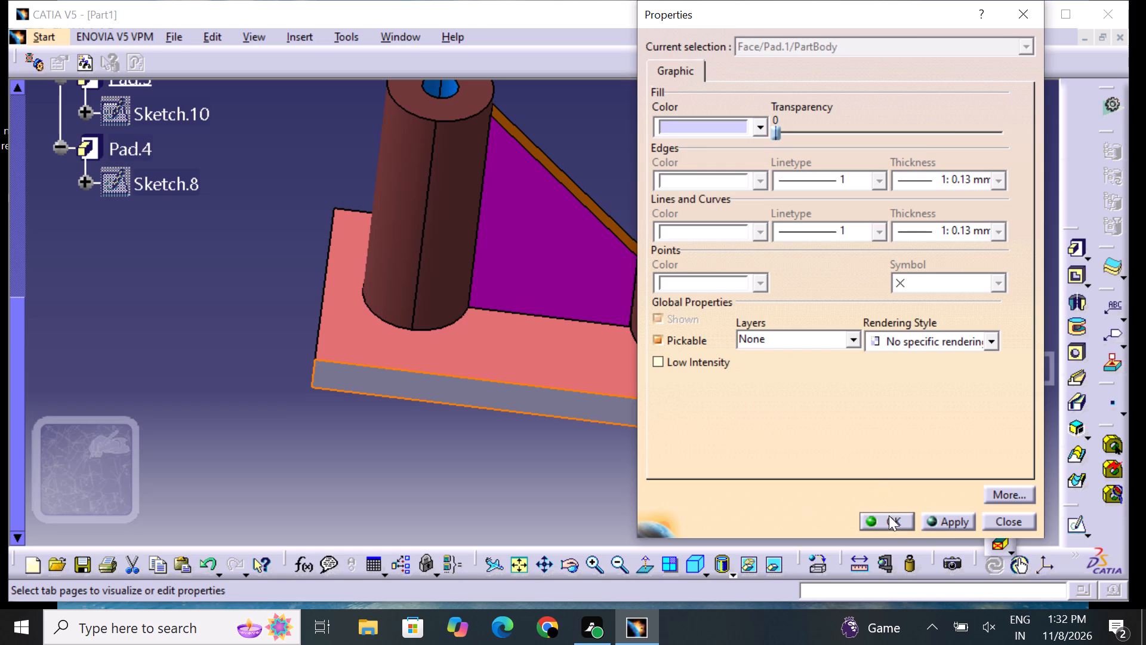
{"action": "left_click", "coordinate": [889, 526]}
{"action": "left_click", "coordinate": [590, 473]}
Set the fill colour of the base's T-shaped end face nearest the short boss to cyan.
{"action": "middle_click_drag", "start_coordinate": [863, 454], "coordinate": [840, 474]}
{"action": "right_click_drag", "start_coordinate": [863, 454], "coordinate": [840, 474]}
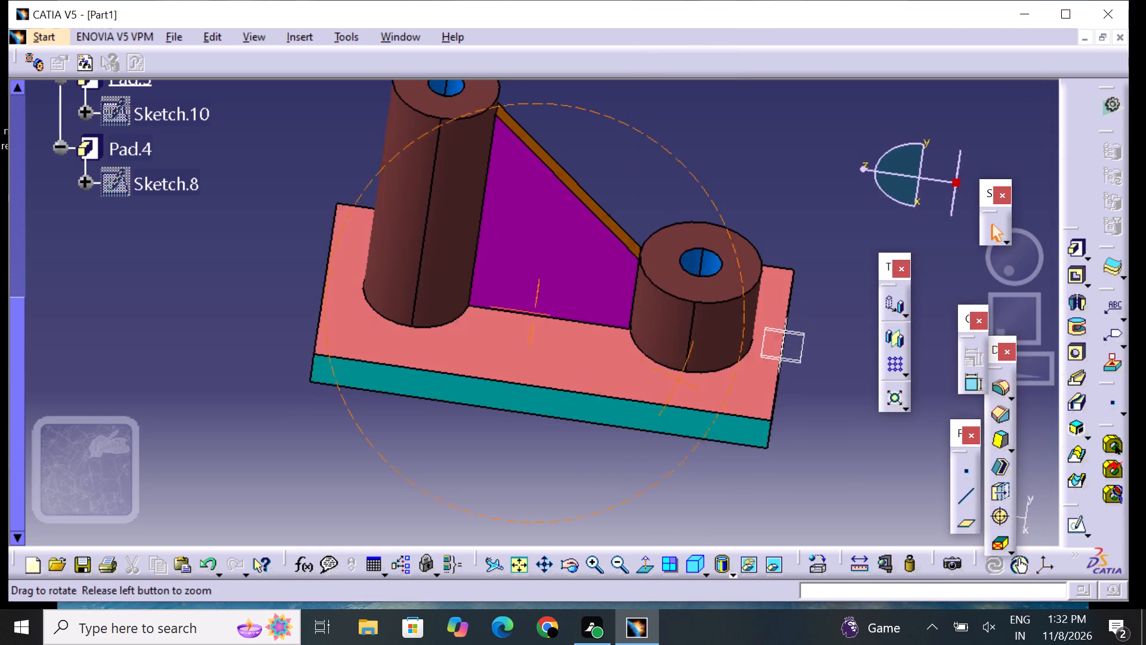
{"action": "middle_click_drag", "start_coordinate": [840, 474], "coordinate": [449, 401]}
{"action": "right_click_drag", "start_coordinate": [840, 474], "coordinate": [449, 401]}
{"action": "middle_click_drag", "start_coordinate": [783, 396], "coordinate": [717, 291]}
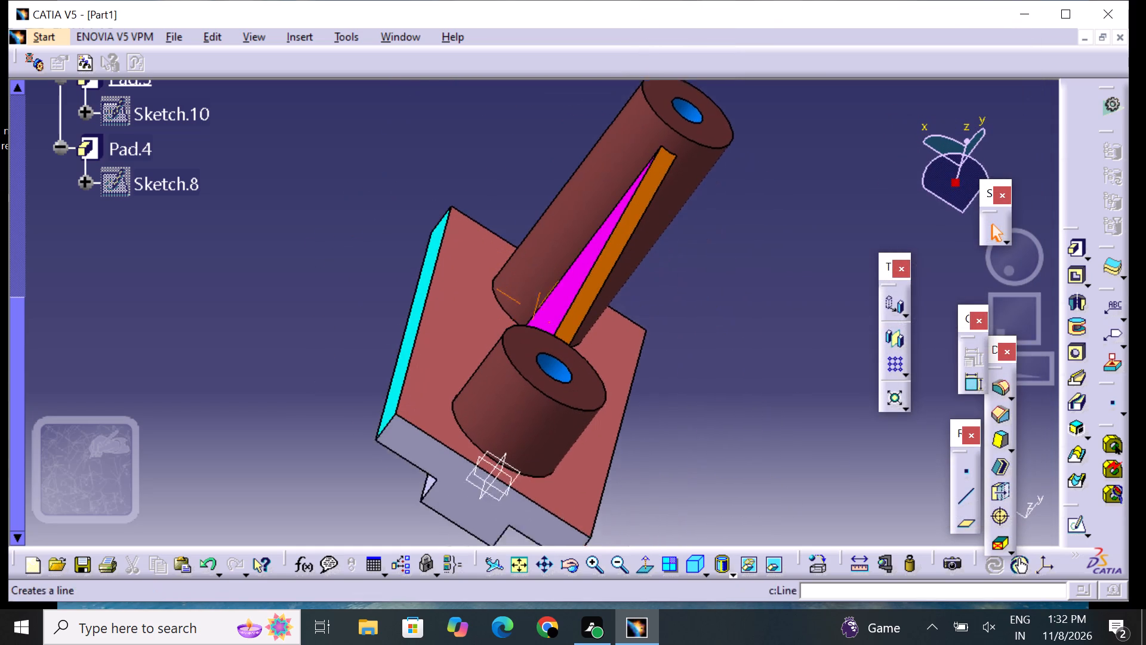
{"action": "middle_click_drag", "start_coordinate": [717, 291], "coordinate": [710, 264]}
{"action": "left_click", "coordinate": [496, 465]}
{"action": "right_click", "coordinate": [496, 465]}
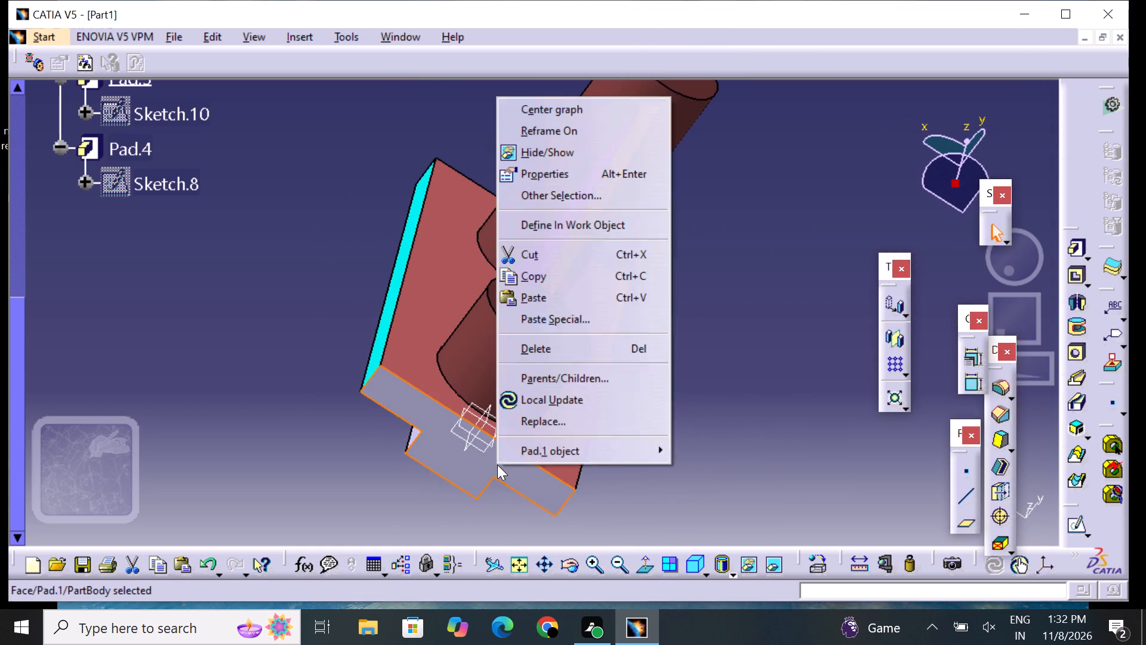
{"action": "left_click", "coordinate": [566, 173]}
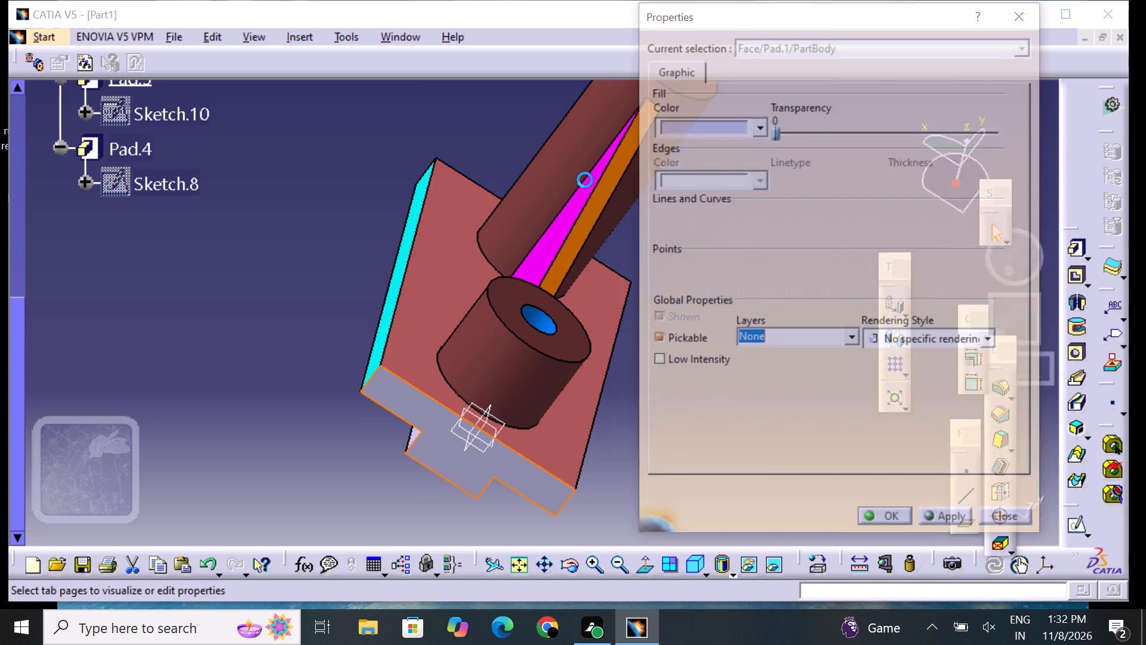
{"action": "left_click_drag", "start_coordinate": [701, 129], "coordinate": [701, 141]}
{"action": "left_click_drag", "start_coordinate": [694, 312], "coordinate": [694, 318]}
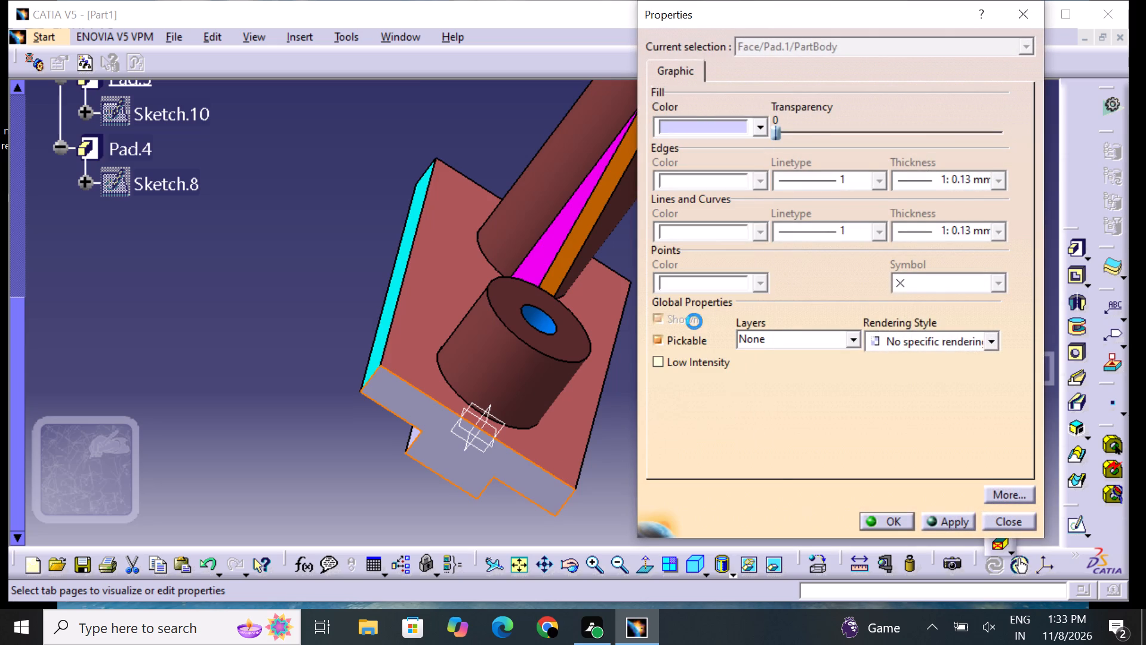
{"action": "left_click", "coordinate": [883, 512]}
{"action": "left_click", "coordinate": [729, 454]}
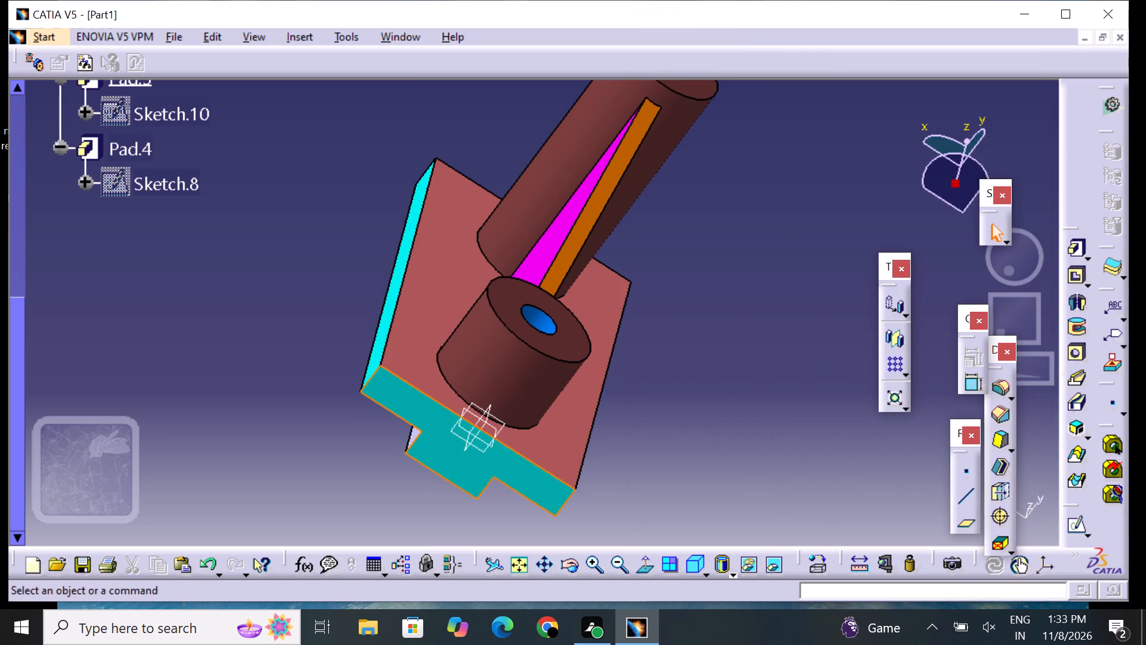
Set the fill colour of the opposite long side face of the base's plate to cyan.
{"action": "middle_click_drag", "start_coordinate": [738, 458], "coordinate": [482, 356]}
{"action": "right_click_drag", "start_coordinate": [731, 467], "coordinate": [482, 356]}
{"action": "left_click", "coordinate": [478, 403]}
{"action": "right_click", "coordinate": [478, 403]}
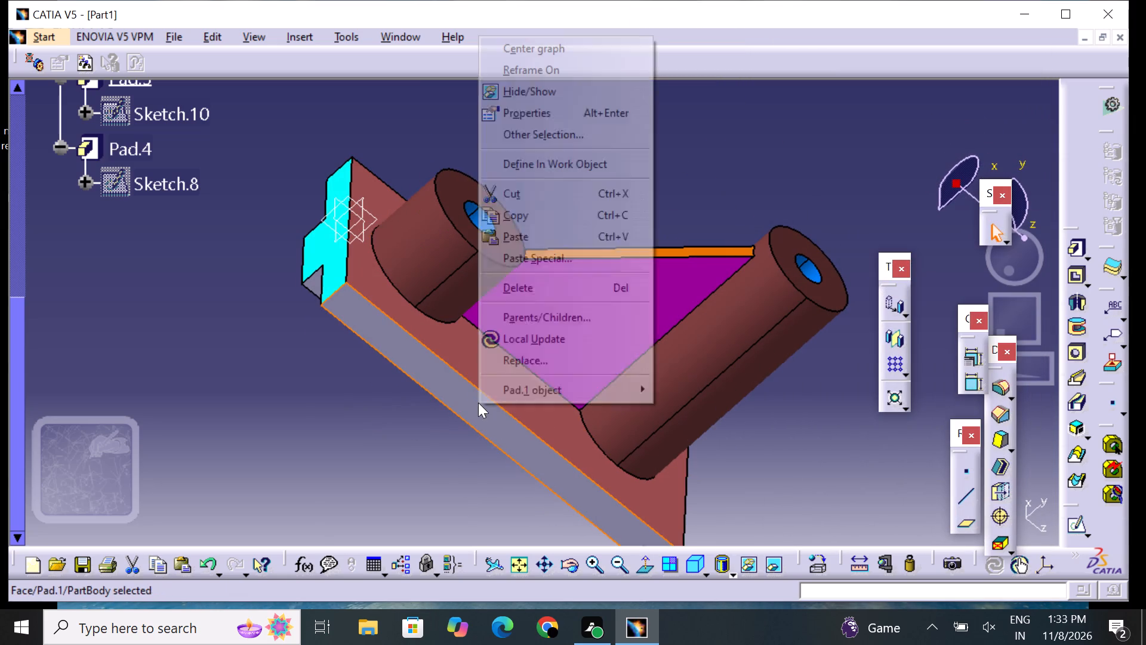
{"action": "left_click", "coordinate": [590, 113]}
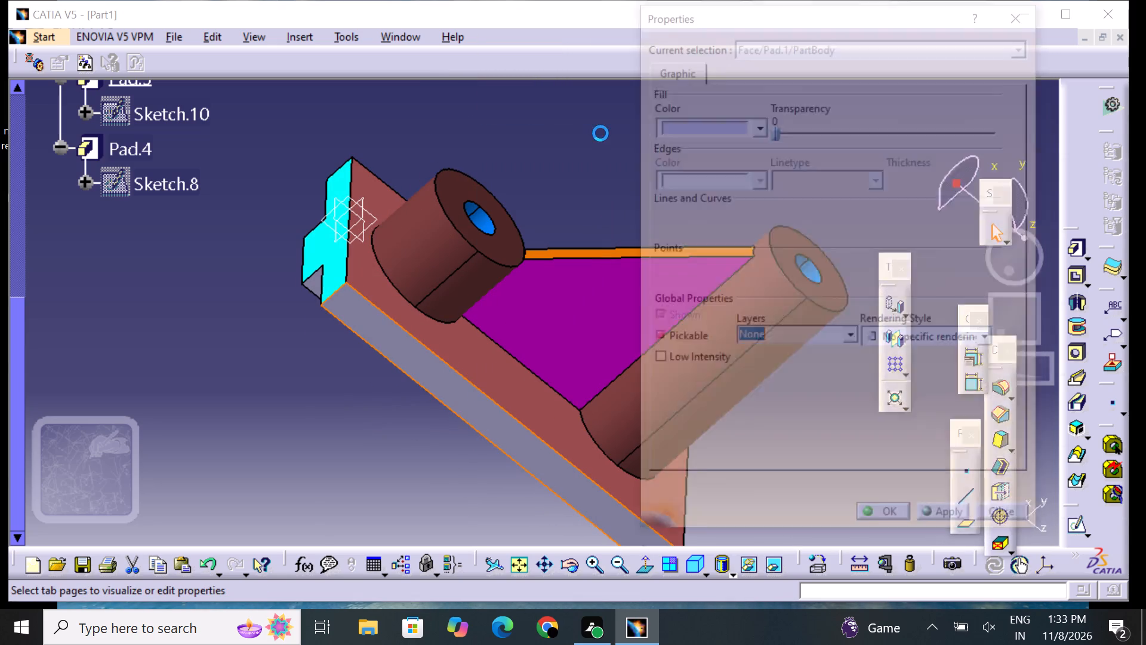
{"action": "left_click_drag", "start_coordinate": [680, 130], "coordinate": [697, 231]}
{"action": "left_click", "coordinate": [700, 316]}
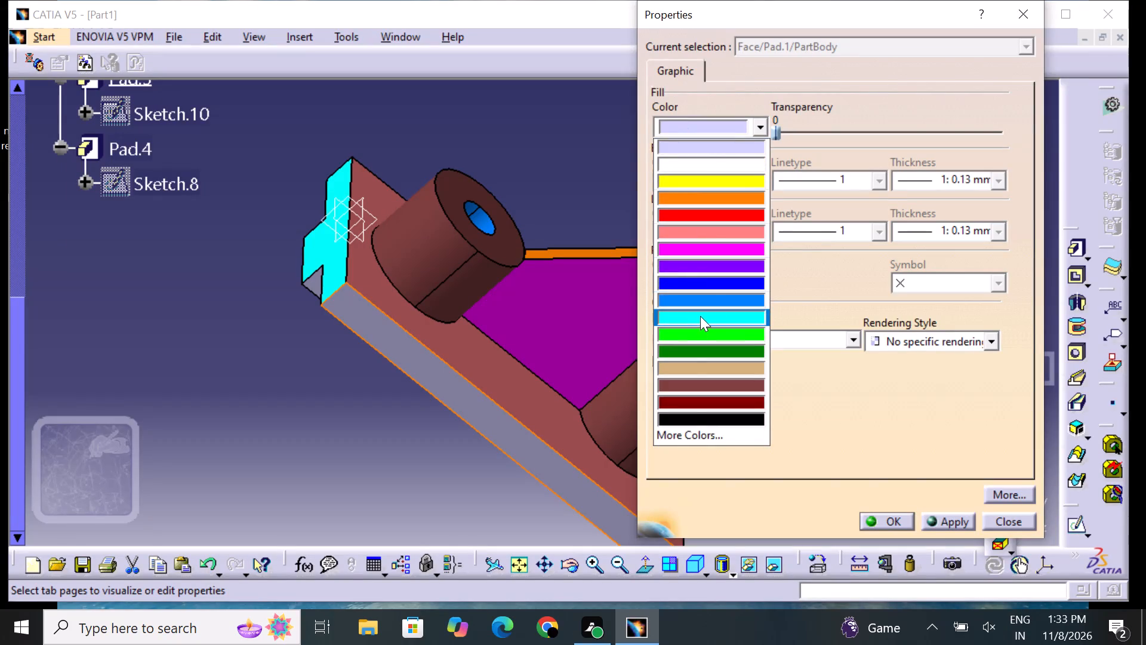
{"action": "left_click", "coordinate": [897, 518]}
{"action": "left_click", "coordinate": [794, 454]}
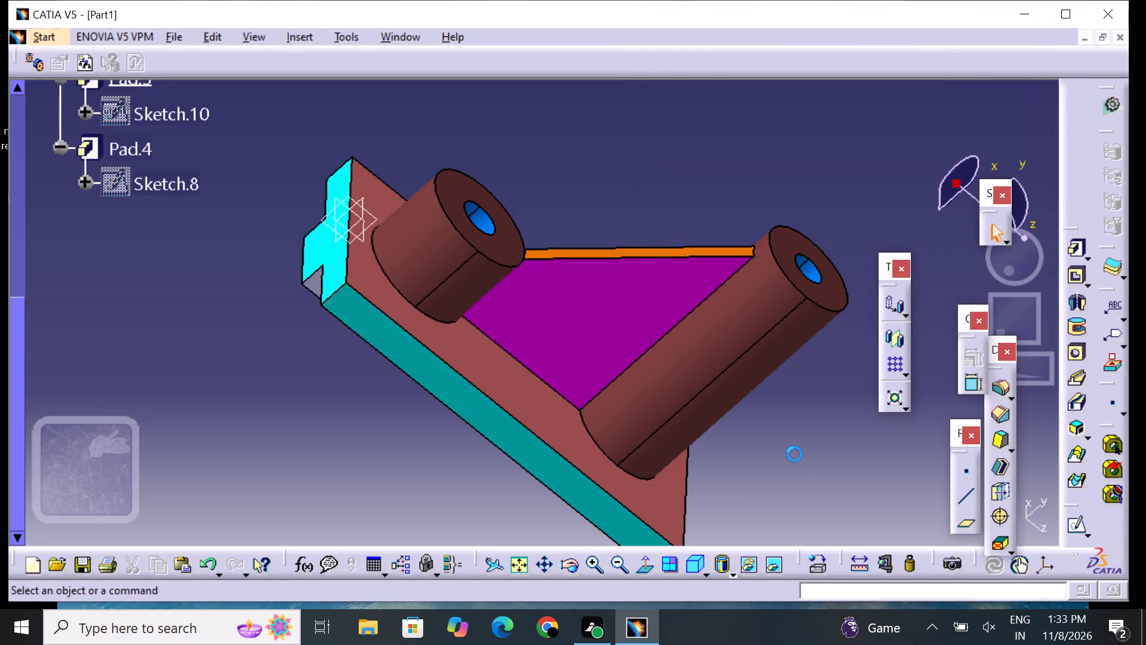
Set the fill colour of the base's T-shaped end face nearest the tall boss to cyan.
{"action": "middle_click_drag", "start_coordinate": [794, 454], "coordinate": [569, 336]}
{"action": "right_click_drag", "start_coordinate": [704, 454], "coordinate": [569, 336]}
{"action": "middle_click_drag", "start_coordinate": [664, 411], "coordinate": [629, 325]}
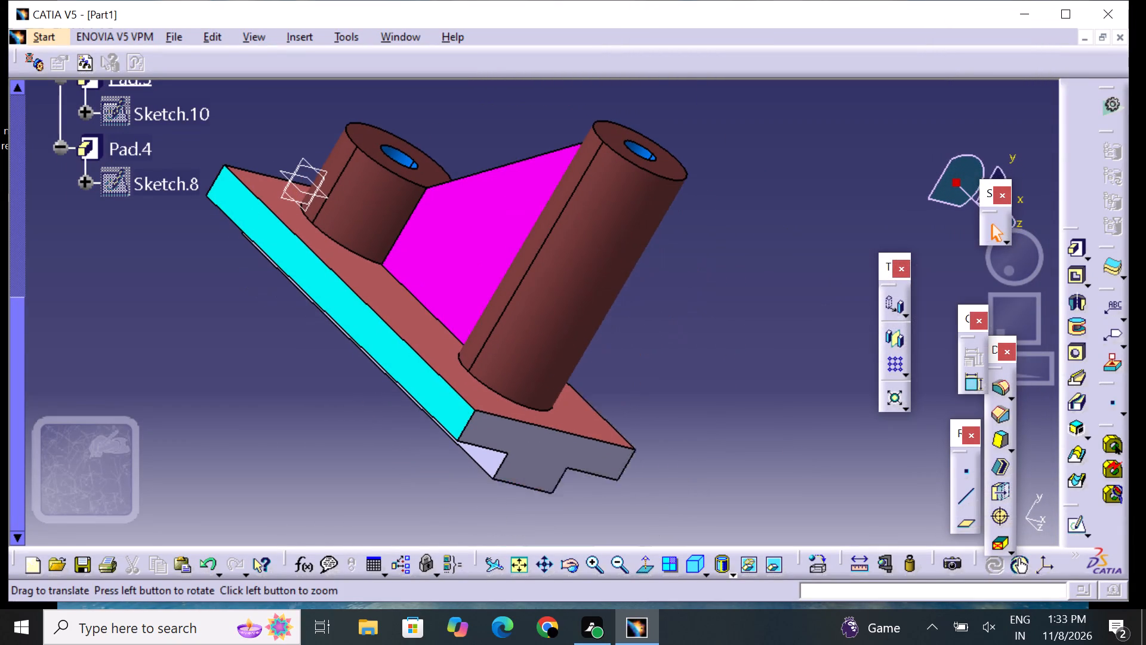
{"action": "middle_click_drag", "start_coordinate": [629, 325], "coordinate": [628, 322]}
{"action": "left_click", "coordinate": [541, 451]}
{"action": "right_click", "coordinate": [544, 451]}
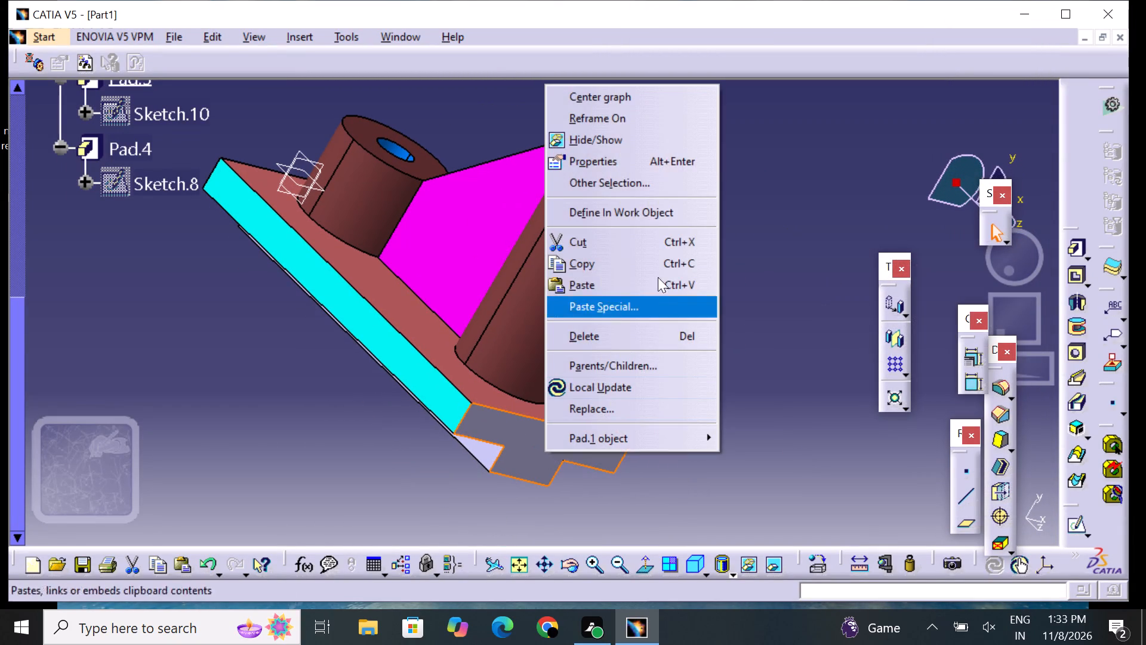
{"action": "left_click", "coordinate": [666, 158]}
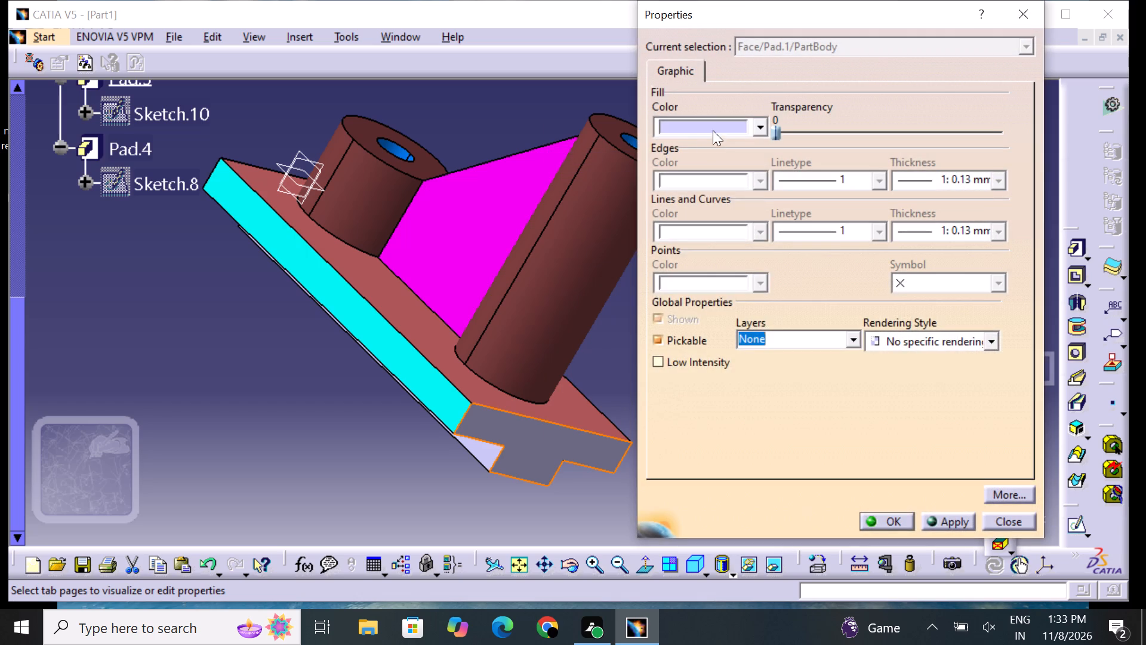
{"action": "left_click", "coordinate": [713, 130]}
{"action": "left_click", "coordinate": [708, 313]}
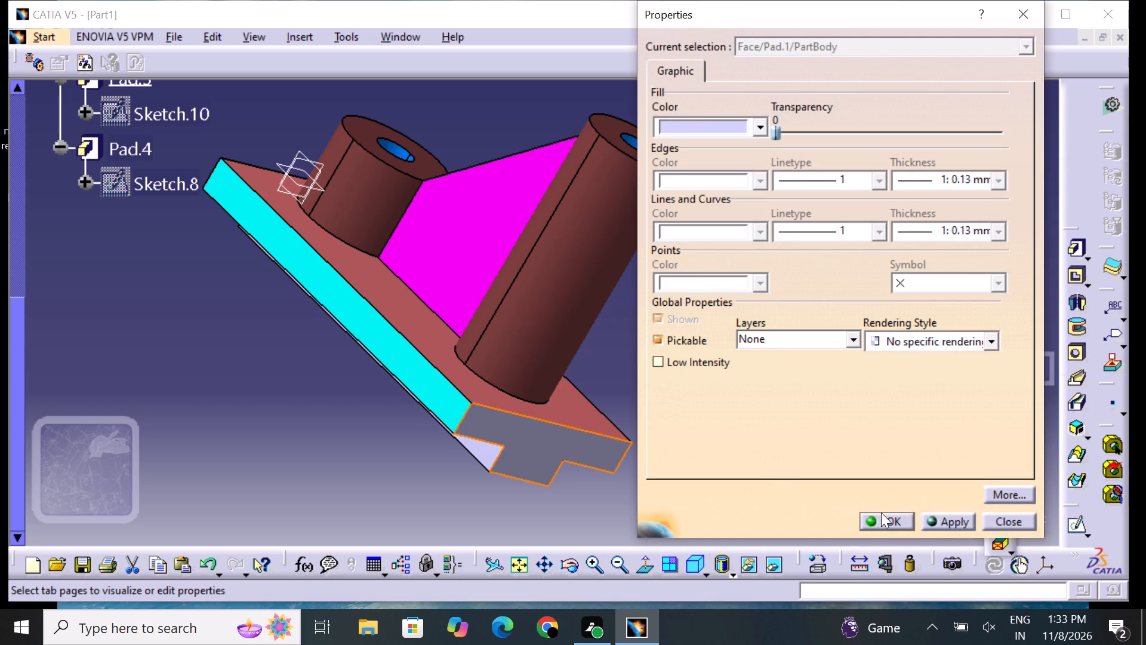
{"action": "left_click", "coordinate": [881, 513]}
{"action": "left_click", "coordinate": [747, 458]}
Set the fill colour of one flange's underside face, beside the base's central rib, to tan.
{"action": "middle_click_drag", "start_coordinate": [683, 342], "coordinate": [637, 347]}
{"action": "right_click_drag", "start_coordinate": [683, 342], "coordinate": [637, 347]}
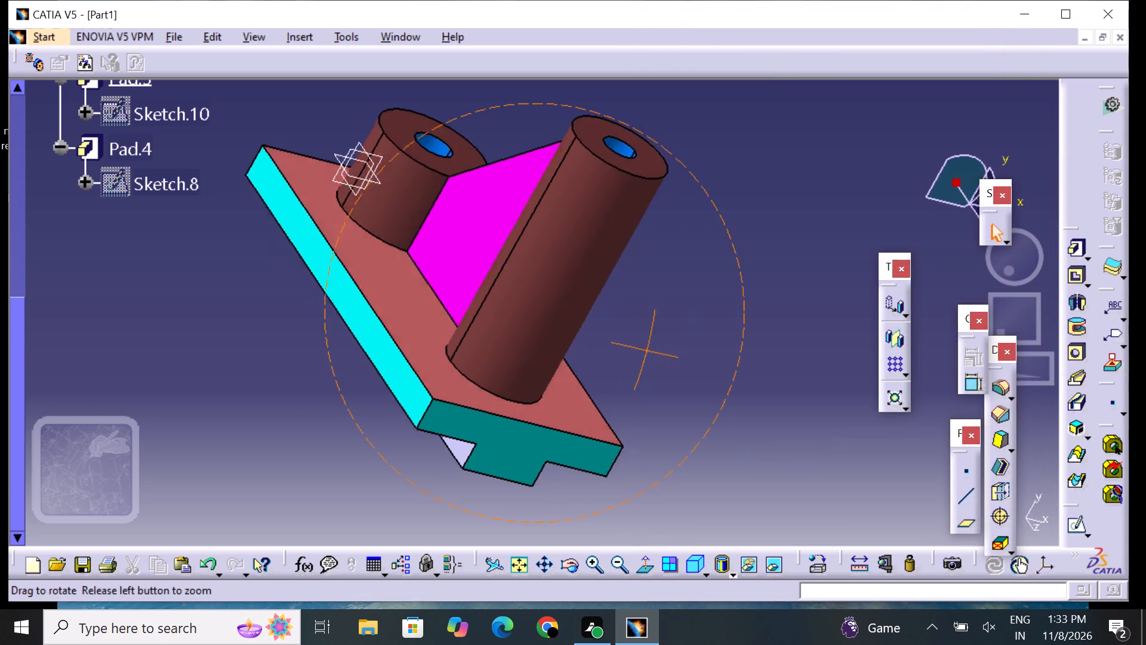
{"action": "middle_click_drag", "start_coordinate": [637, 347], "coordinate": [567, 319]}
{"action": "right_click_drag", "start_coordinate": [637, 347], "coordinate": [486, 303]}
{"action": "middle_click_drag", "start_coordinate": [650, 374], "coordinate": [560, 387]}
{"action": "right_click_drag", "start_coordinate": [650, 374], "coordinate": [470, 374]}
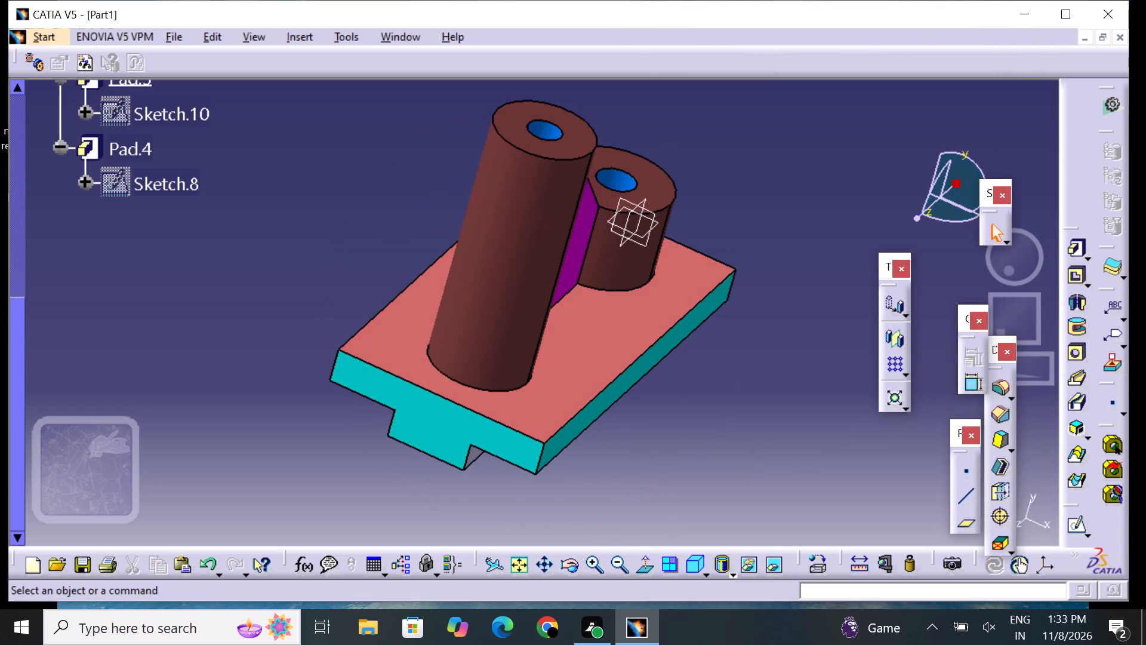
{"action": "middle_click_drag", "start_coordinate": [726, 452], "coordinate": [536, 404]}
{"action": "right_click_drag", "start_coordinate": [726, 452], "coordinate": [536, 404]}
{"action": "middle_click_drag", "start_coordinate": [714, 191], "coordinate": [635, 283]}
{"action": "right_click_drag", "start_coordinate": [714, 191], "coordinate": [634, 286]}
{"action": "middle_click_drag", "start_coordinate": [520, 491], "coordinate": [511, 423]}
{"action": "middle_click_drag", "start_coordinate": [497, 472], "coordinate": [676, 235]}
{"action": "right_click_drag", "start_coordinate": [497, 472], "coordinate": [676, 235]}
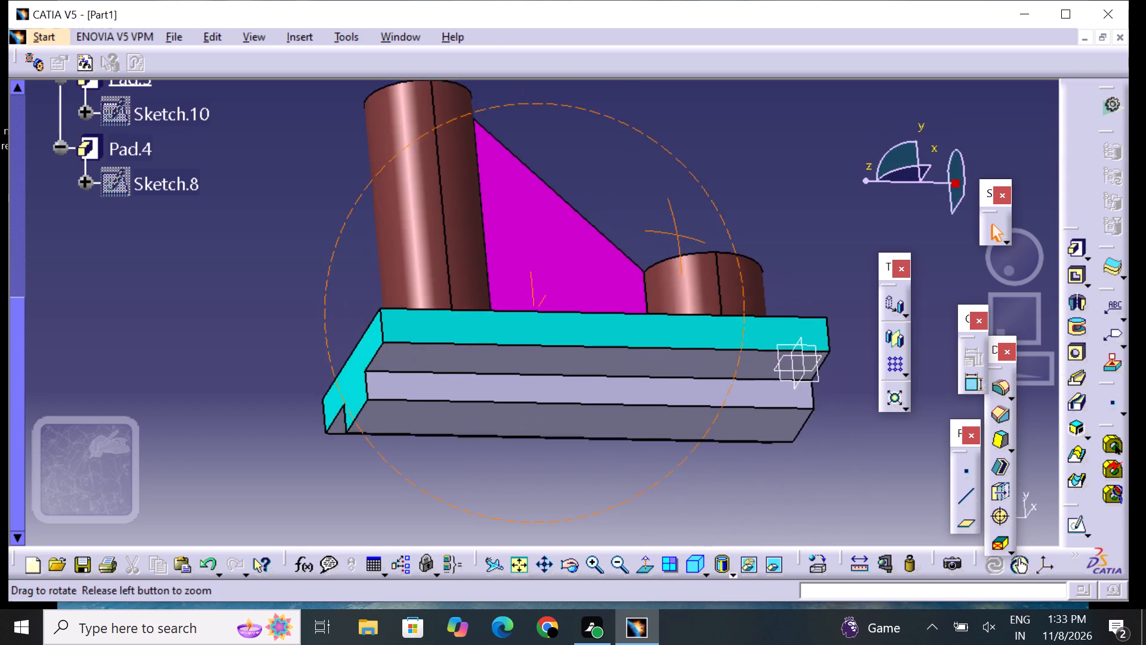
{"action": "middle_click_drag", "start_coordinate": [676, 235], "coordinate": [677, 194]}
{"action": "right_click_drag", "start_coordinate": [676, 235], "coordinate": [675, 179]}
{"action": "middle_click_drag", "start_coordinate": [613, 508], "coordinate": [572, 435]}
{"action": "right_click_drag", "start_coordinate": [612, 508], "coordinate": [572, 435]}
{"action": "scroll", "coordinate": [572, 432], "scroll_direction": "up", "scroll_amount": 1}
{"action": "left_click", "coordinate": [599, 321]}
{"action": "right_click", "coordinate": [599, 321]}
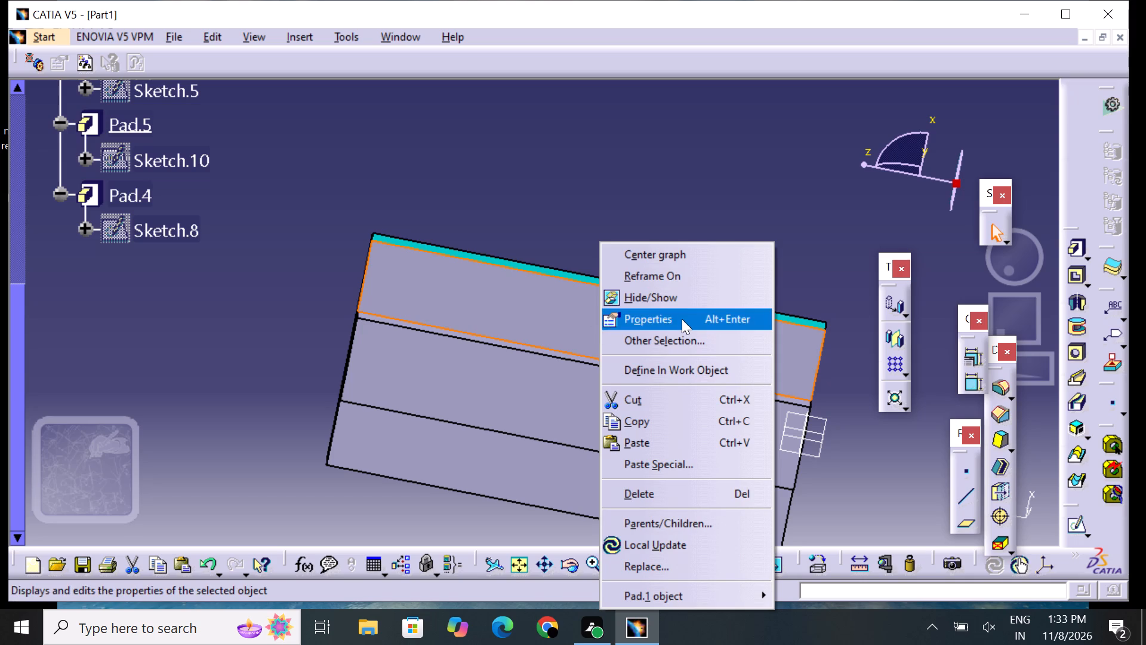
{"action": "left_click", "coordinate": [682, 319]}
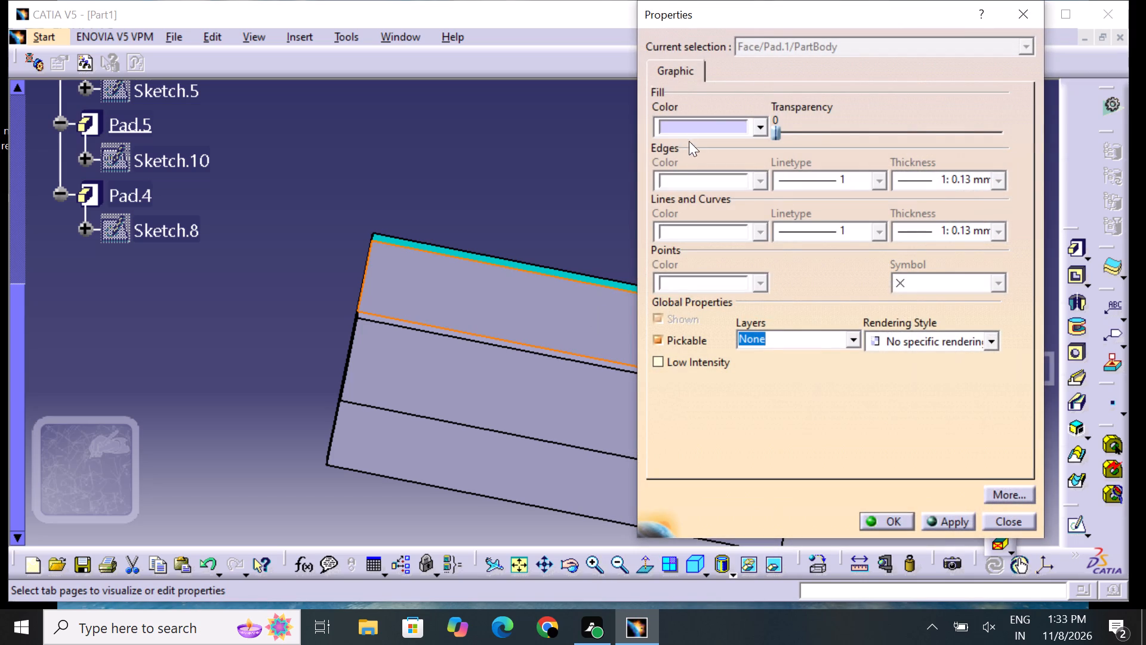
{"action": "left_click", "coordinate": [708, 122]}
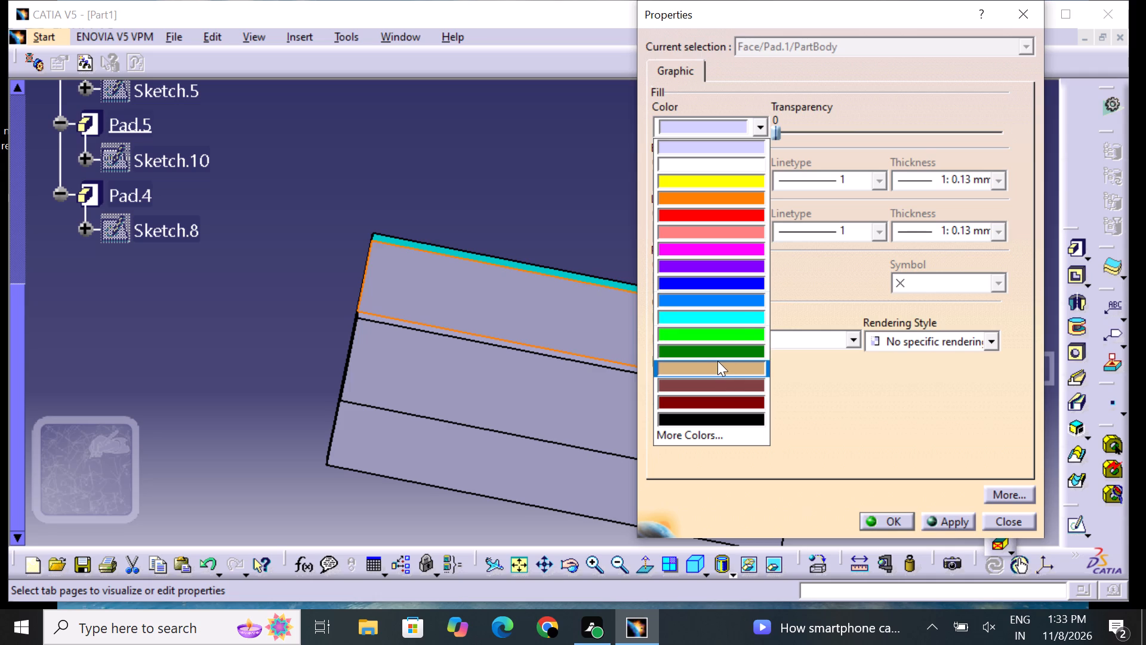
{"action": "left_click", "coordinate": [717, 361]}
{"action": "left_click", "coordinate": [891, 522]}
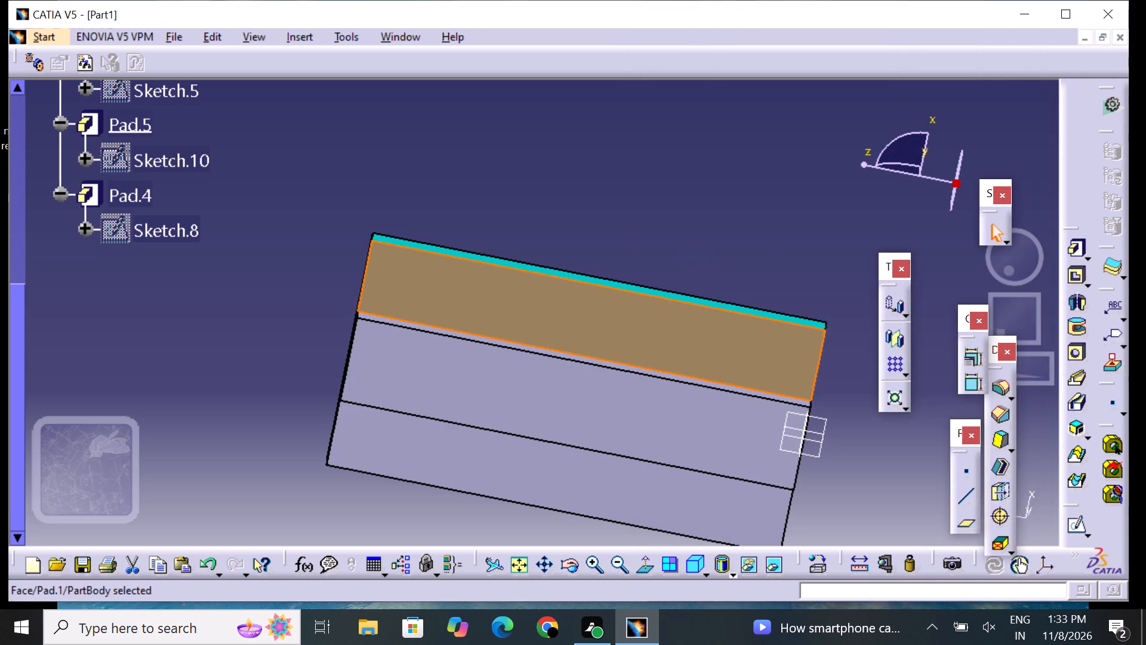
{"action": "left_click", "coordinate": [695, 253]}
Set the fill colour of the other flange's underside face, across the base's central rib, to tan.
{"action": "left_click", "coordinate": [623, 500]}
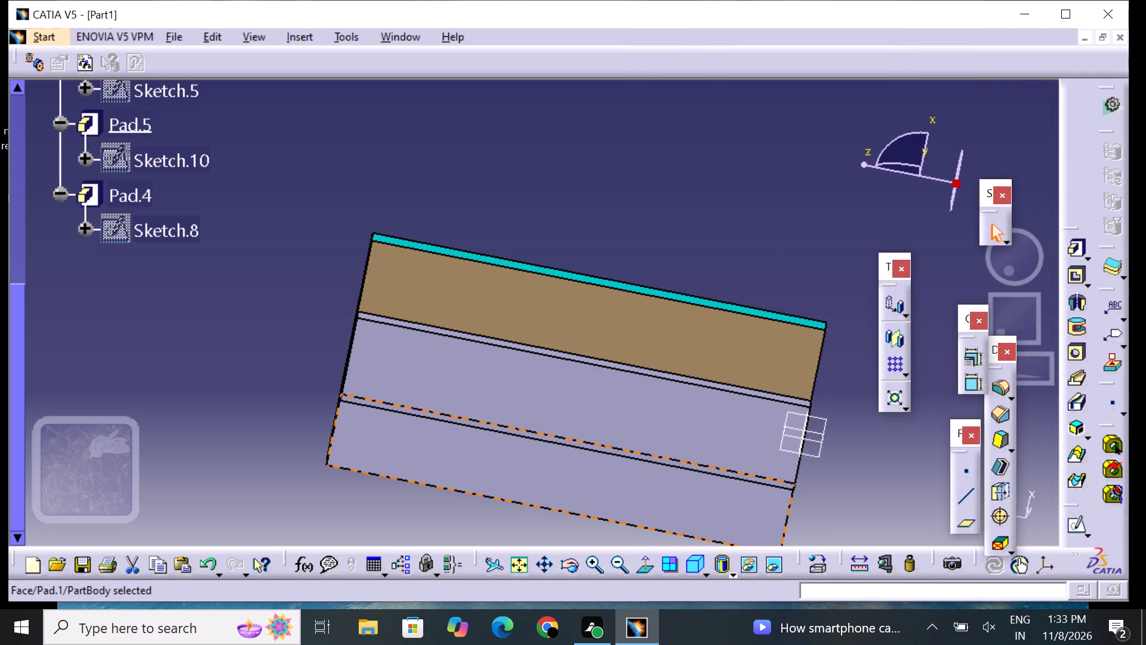
{"action": "right_click", "coordinate": [623, 500]}
{"action": "left_click", "coordinate": [677, 216]}
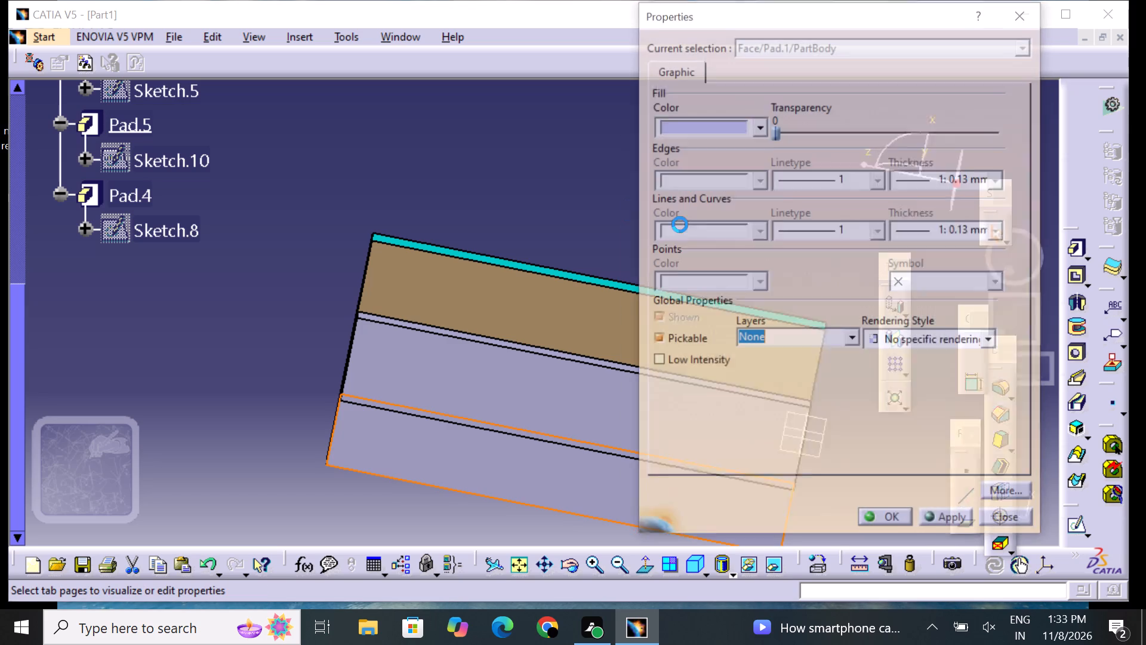
{"action": "left_click", "coordinate": [676, 126]}
{"action": "left_click", "coordinate": [700, 367]}
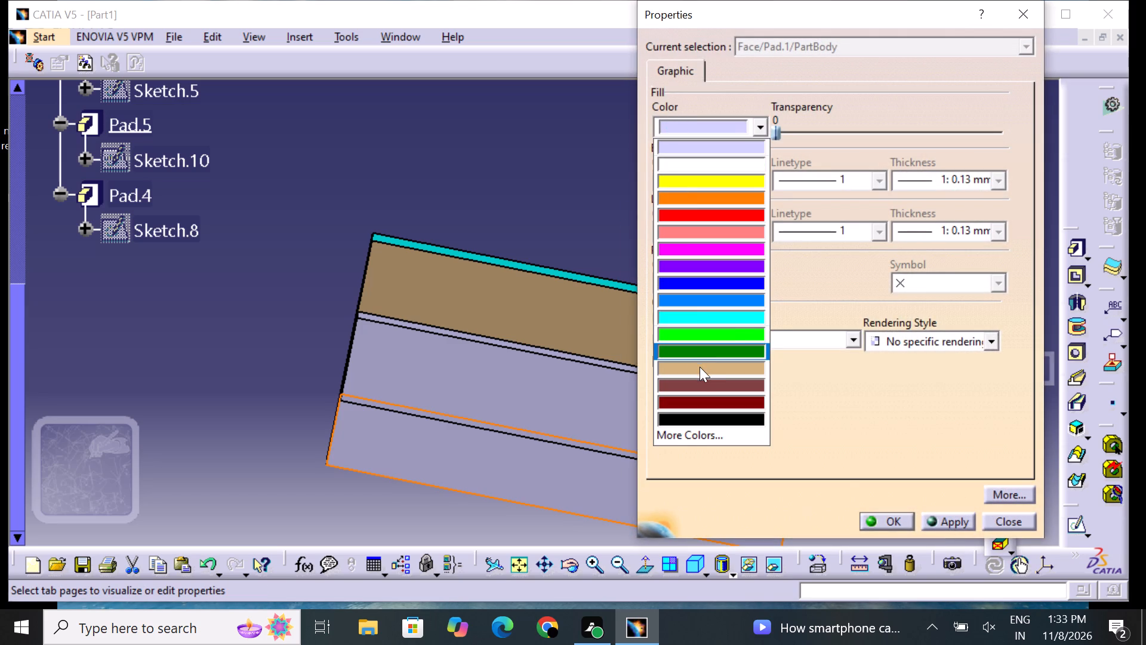
{"action": "left_click", "coordinate": [897, 515]}
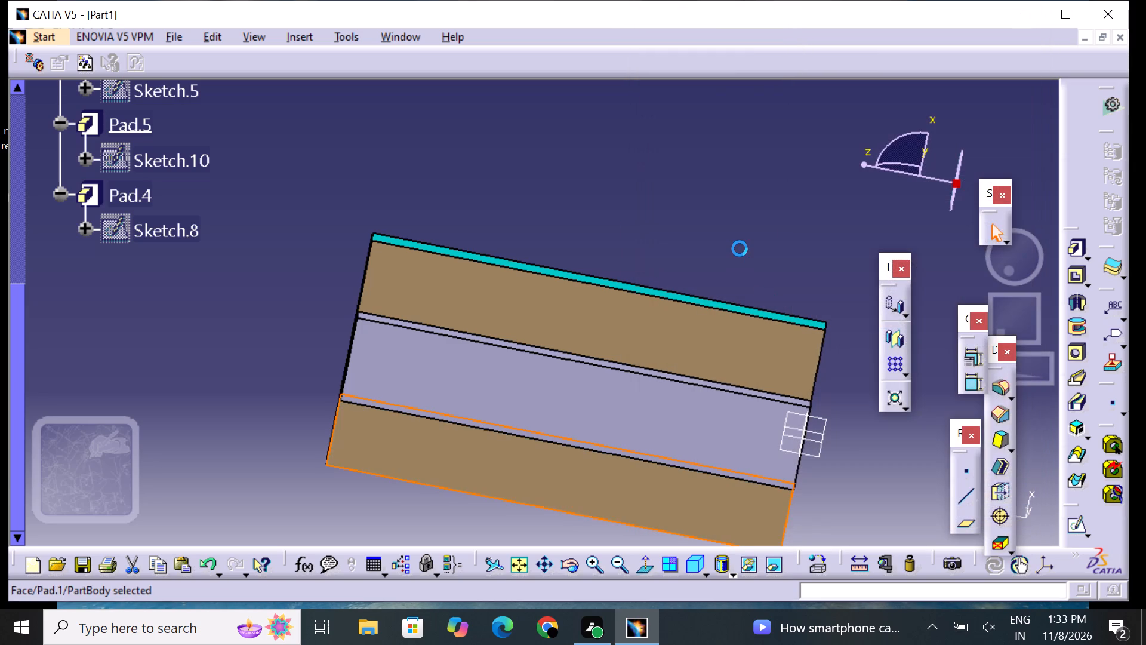
{"action": "left_click", "coordinate": [741, 243]}
Set the fill colour of the bottom face of the base's central rib to magenta.
{"action": "left_click", "coordinate": [687, 423]}
{"action": "right_click", "coordinate": [687, 423]}
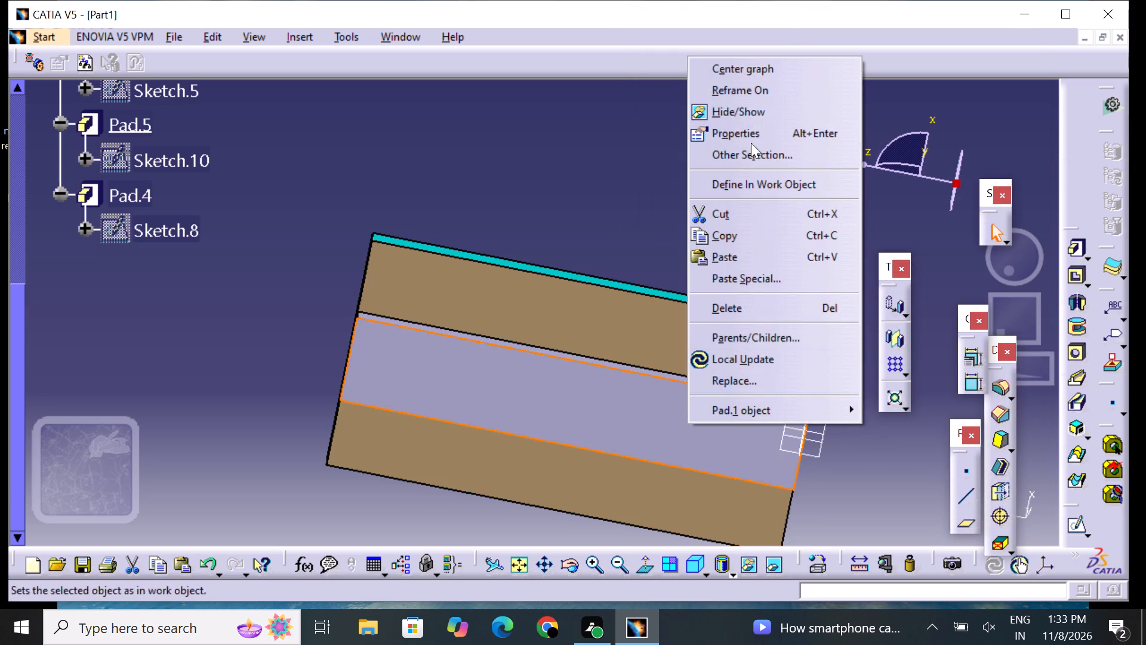
{"action": "left_click", "coordinate": [750, 137]}
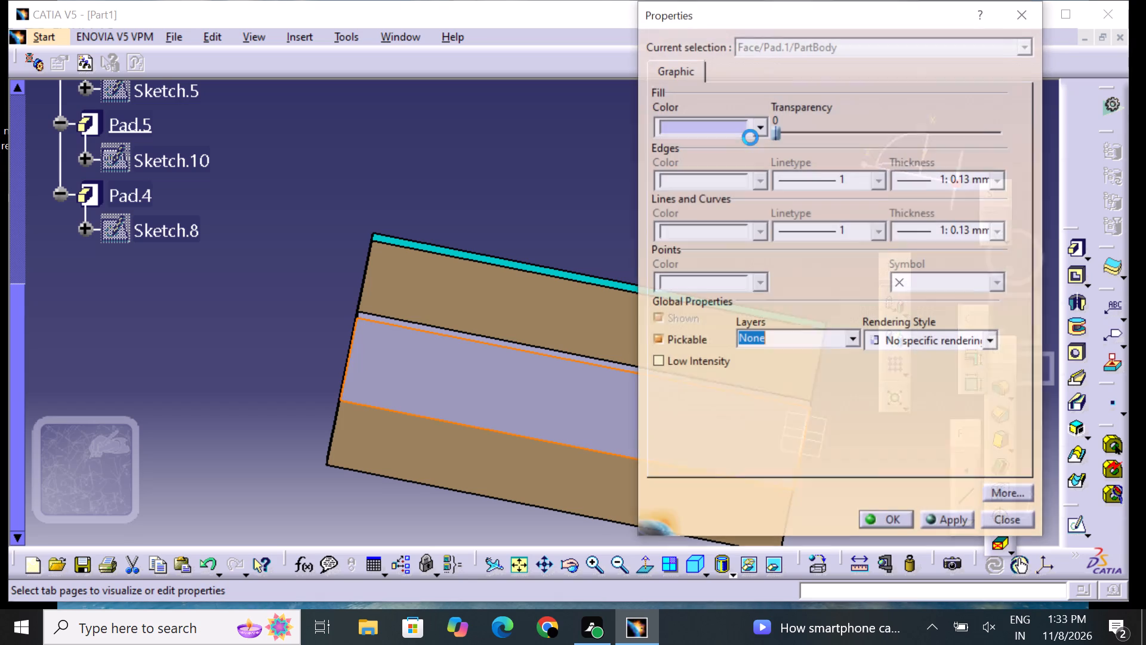
{"action": "left_click_drag", "start_coordinate": [740, 118], "coordinate": [724, 159]}
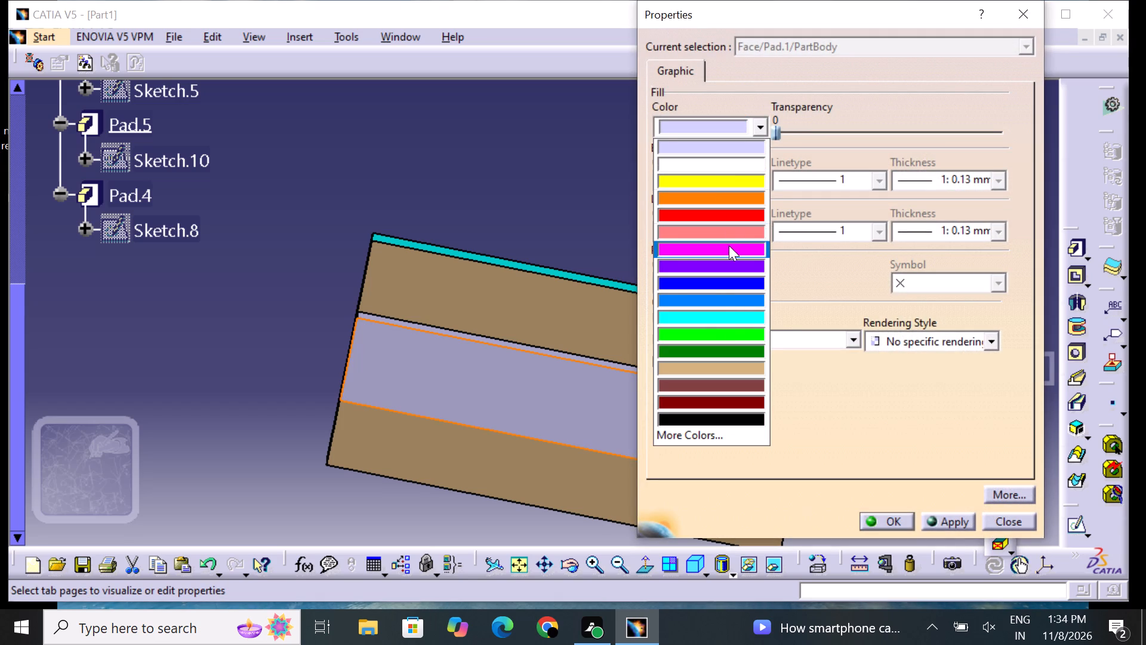
{"action": "left_click", "coordinate": [729, 245]}
{"action": "left_click", "coordinate": [897, 514]}
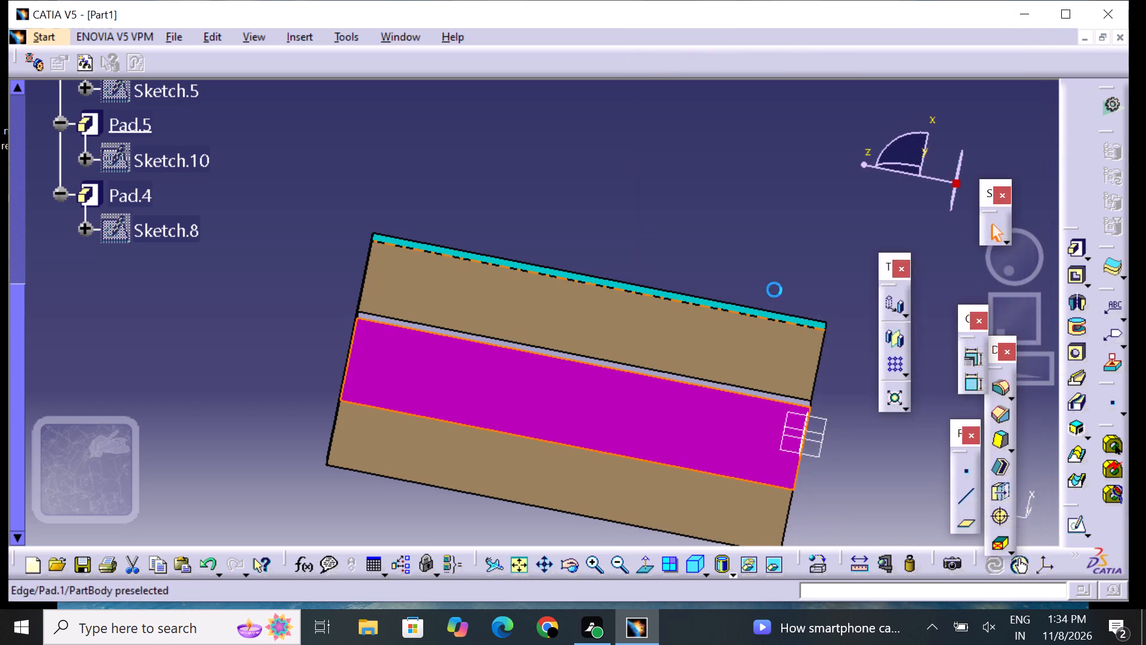
{"action": "left_click", "coordinate": [760, 236]}
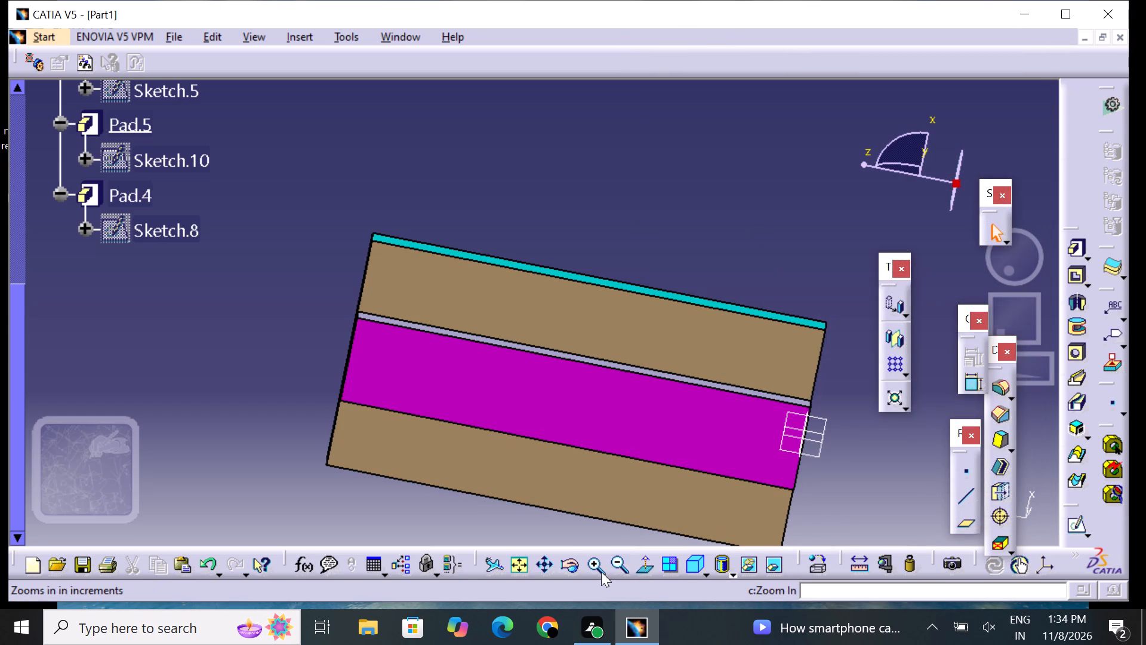
Set the fill colour of one long side face of the base's central rib to brown.
{"action": "left_click", "coordinate": [601, 570]}
{"action": "middle_click_drag", "start_coordinate": [620, 426], "coordinate": [554, 428]}
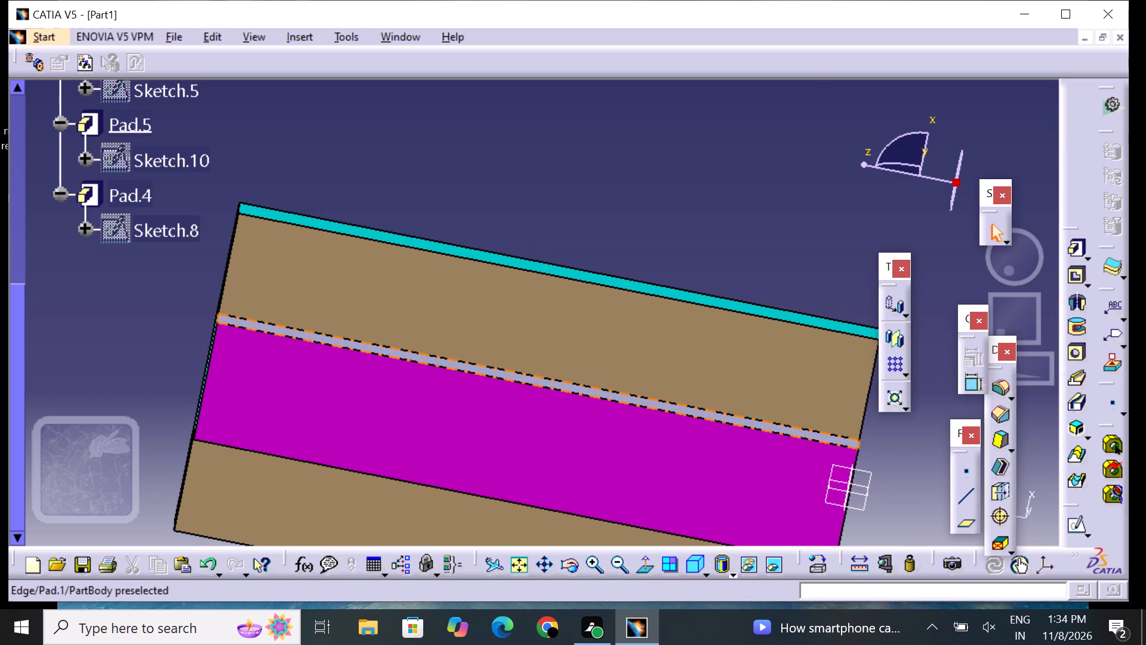
{"action": "left_click", "coordinate": [646, 402]}
{"action": "right_click", "coordinate": [645, 403]}
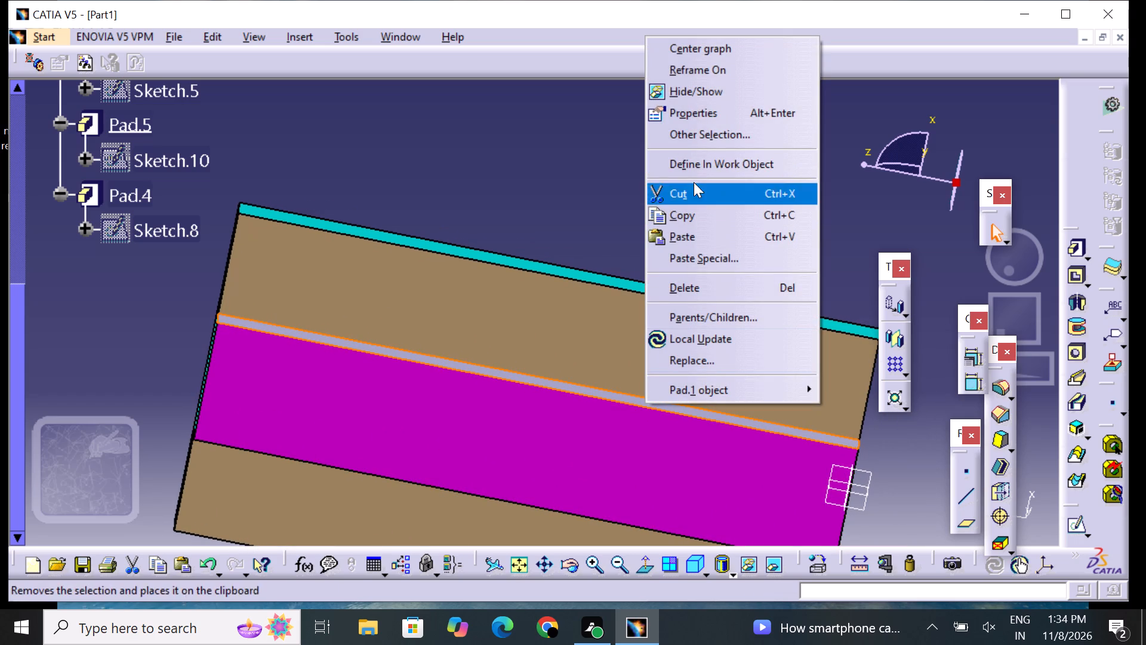
{"action": "left_click", "coordinate": [714, 115]}
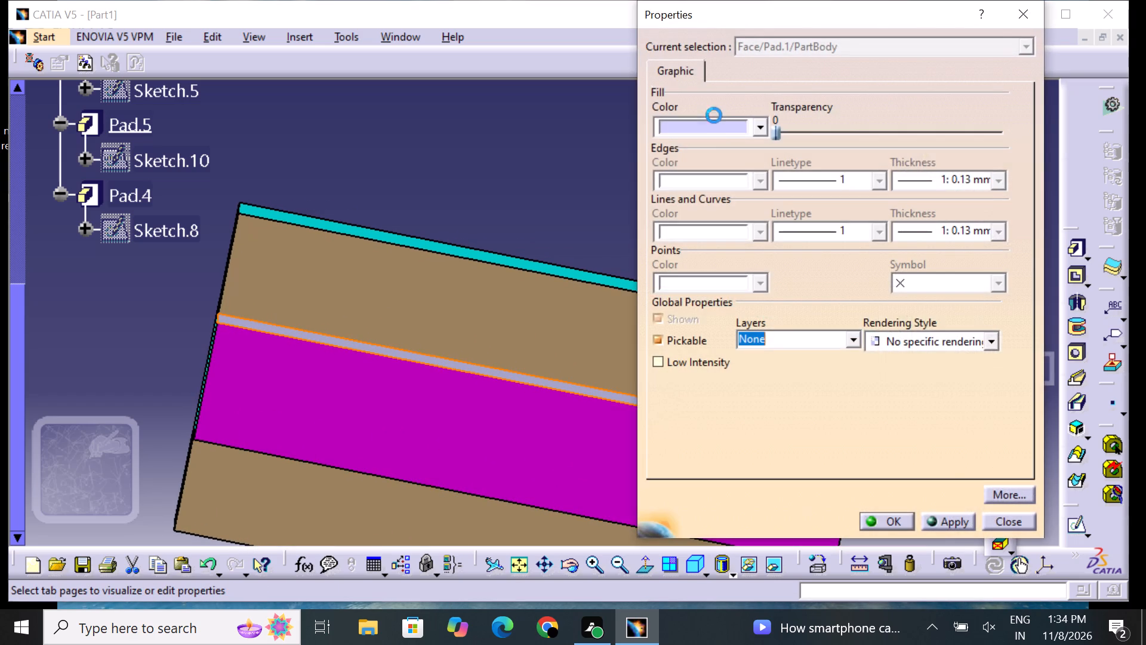
{"action": "left_click", "coordinate": [715, 128]}
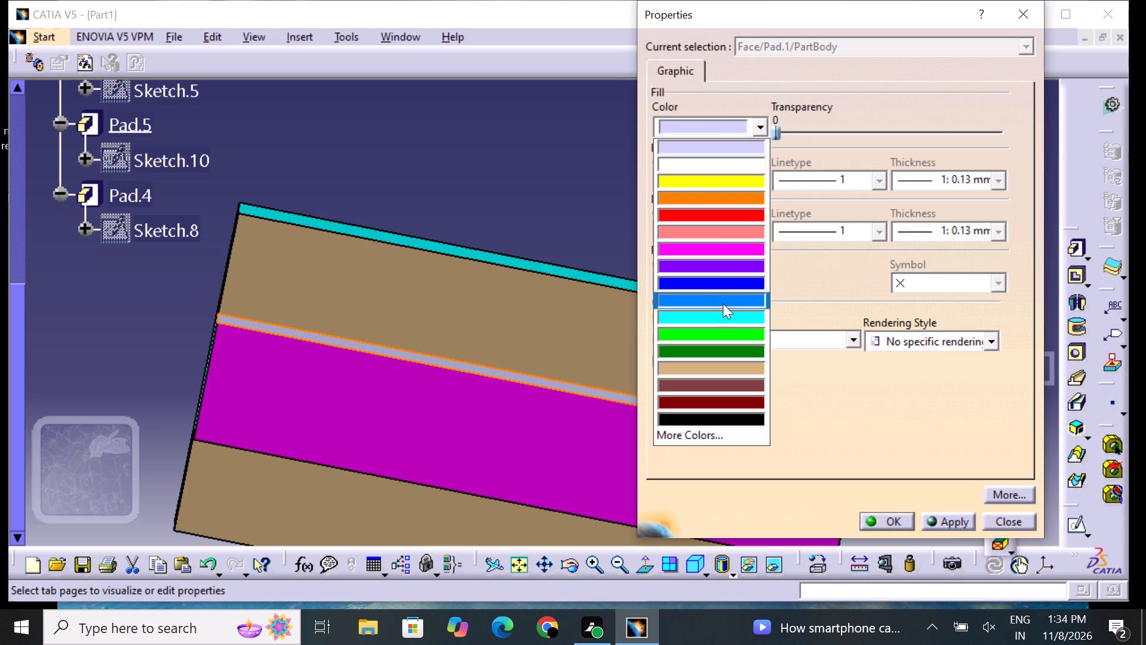
{"action": "left_click", "coordinate": [708, 384]}
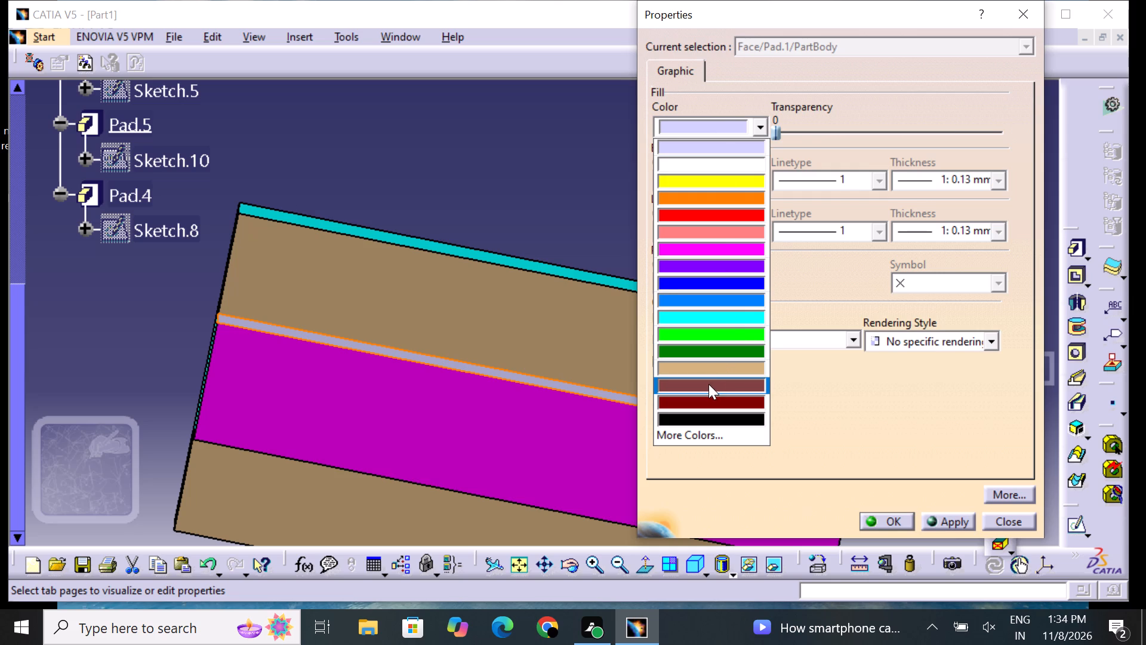
{"action": "left_click", "coordinate": [889, 523]}
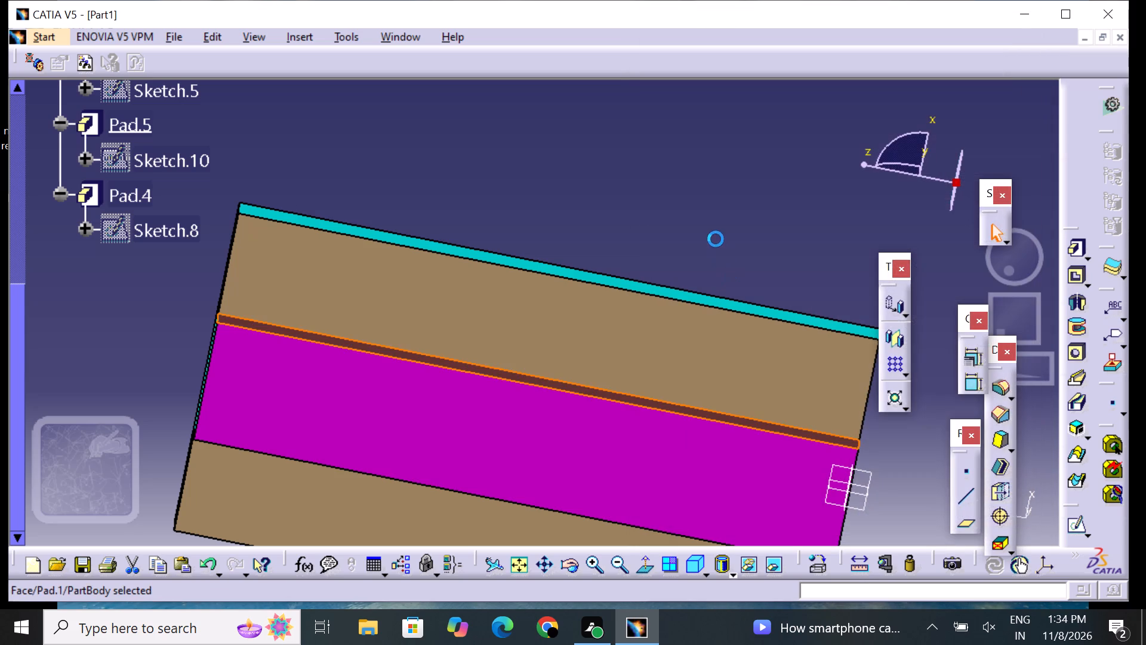
{"action": "left_click", "coordinate": [716, 239]}
Set the fill colour of the opposite long side face of the base's central rib to brown.
{"action": "middle_click_drag", "start_coordinate": [692, 374], "coordinate": [695, 219]}
{"action": "middle_click_drag", "start_coordinate": [486, 482], "coordinate": [528, 311]}
{"action": "right_click_drag", "start_coordinate": [487, 481], "coordinate": [528, 311]}
{"action": "left_click", "coordinate": [537, 280]}
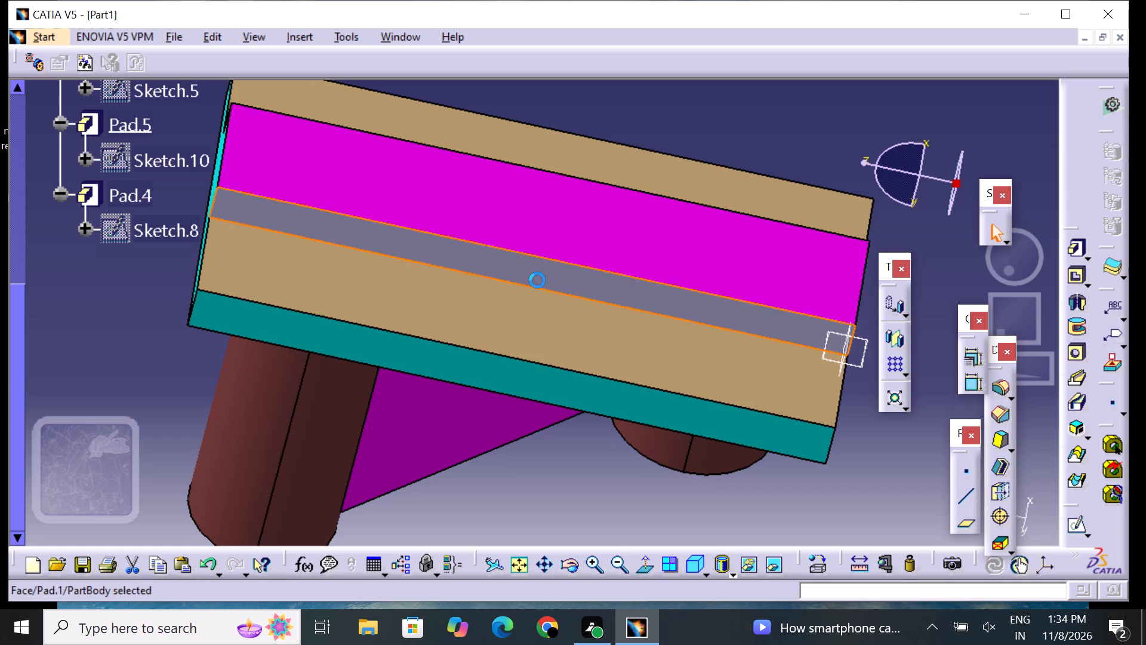
{"action": "right_click", "coordinate": [537, 280]}
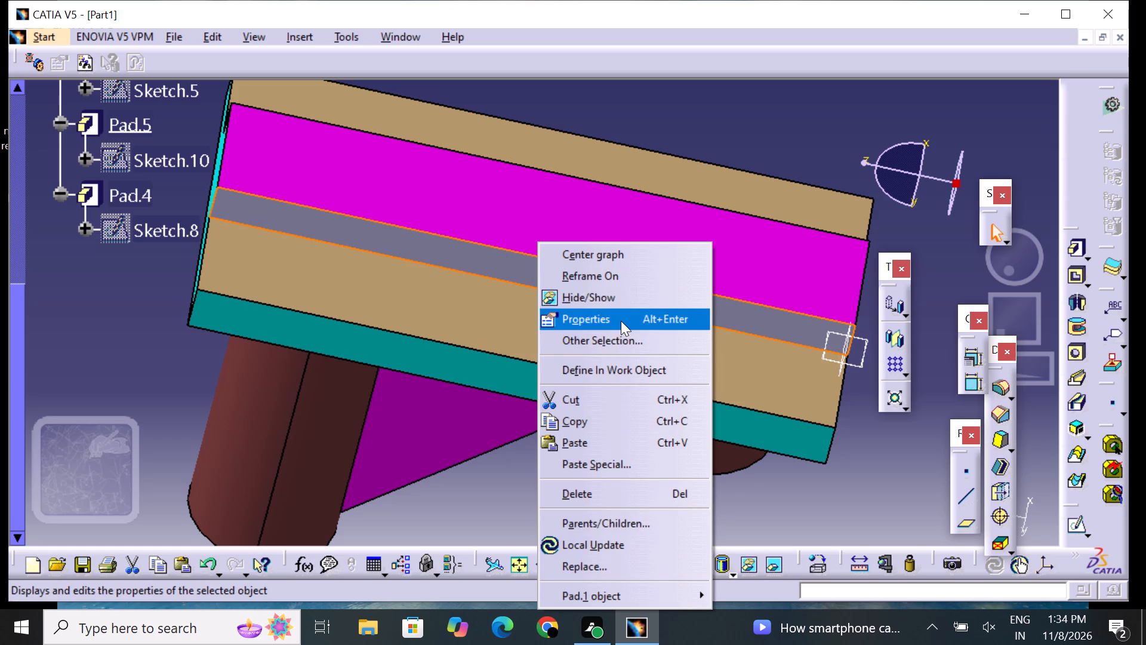
{"action": "left_click", "coordinate": [621, 321]}
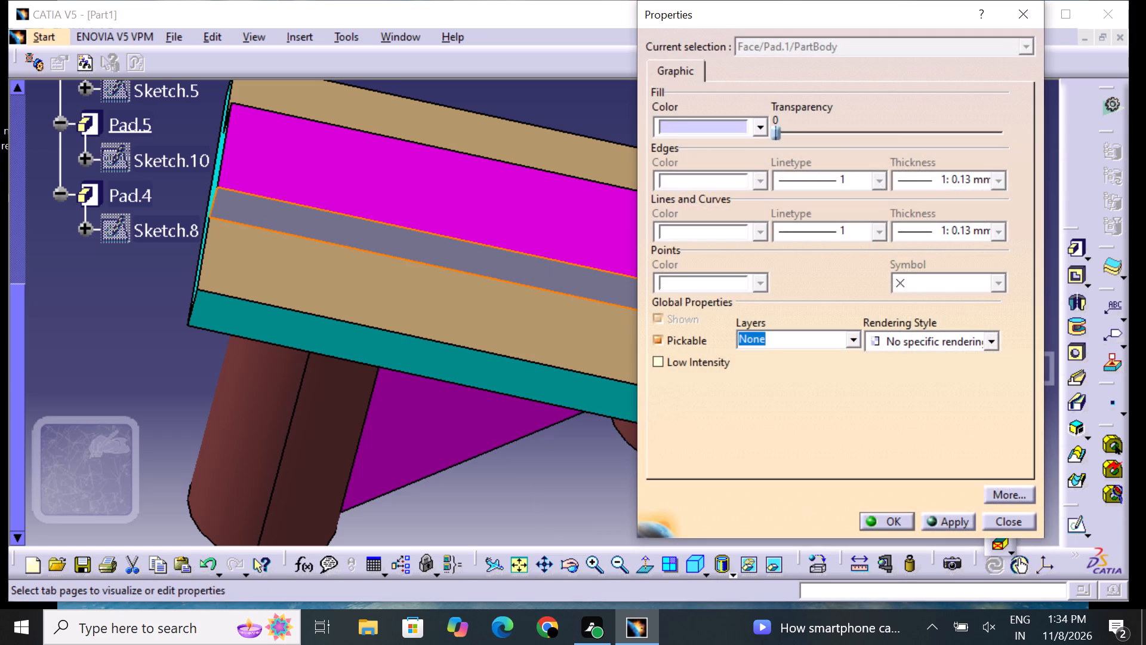
{"action": "left_click", "coordinate": [700, 131]}
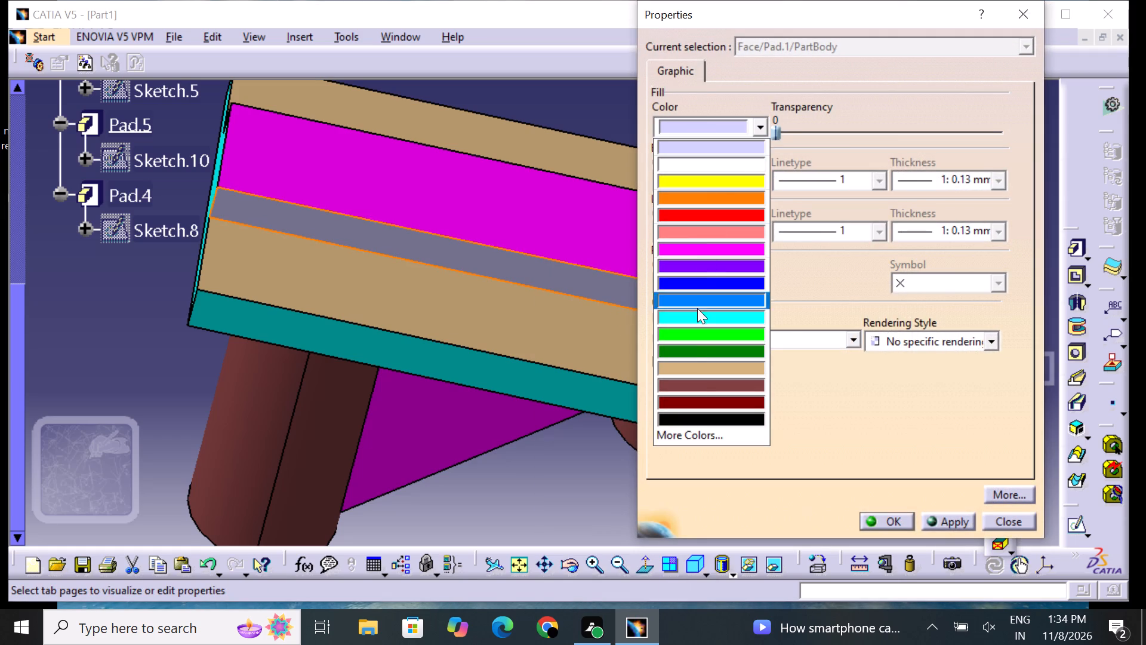
{"action": "left_click", "coordinate": [698, 381]}
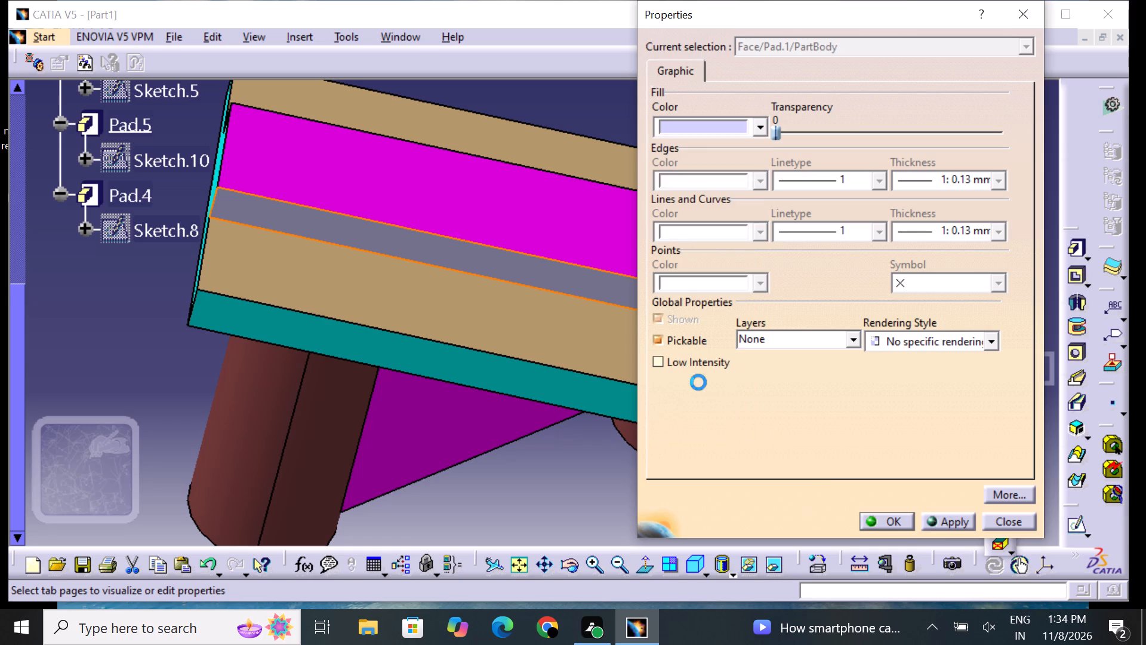
{"action": "left_click", "coordinate": [895, 518]}
{"action": "left_click", "coordinate": [696, 484]}
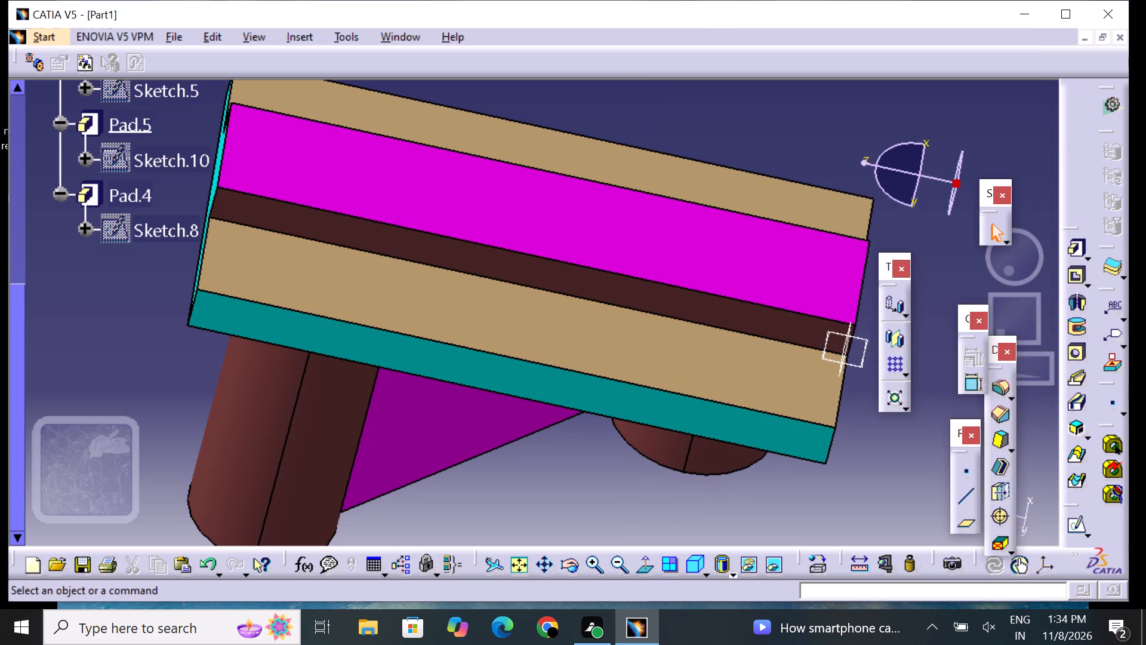
Examine the coloured part from below, the sides and above, covering the base, both bosses and the web.
{"action": "middle_click_drag", "start_coordinate": [711, 139], "coordinate": [479, 376]}
{"action": "right_click_drag", "start_coordinate": [711, 197], "coordinate": [479, 376]}
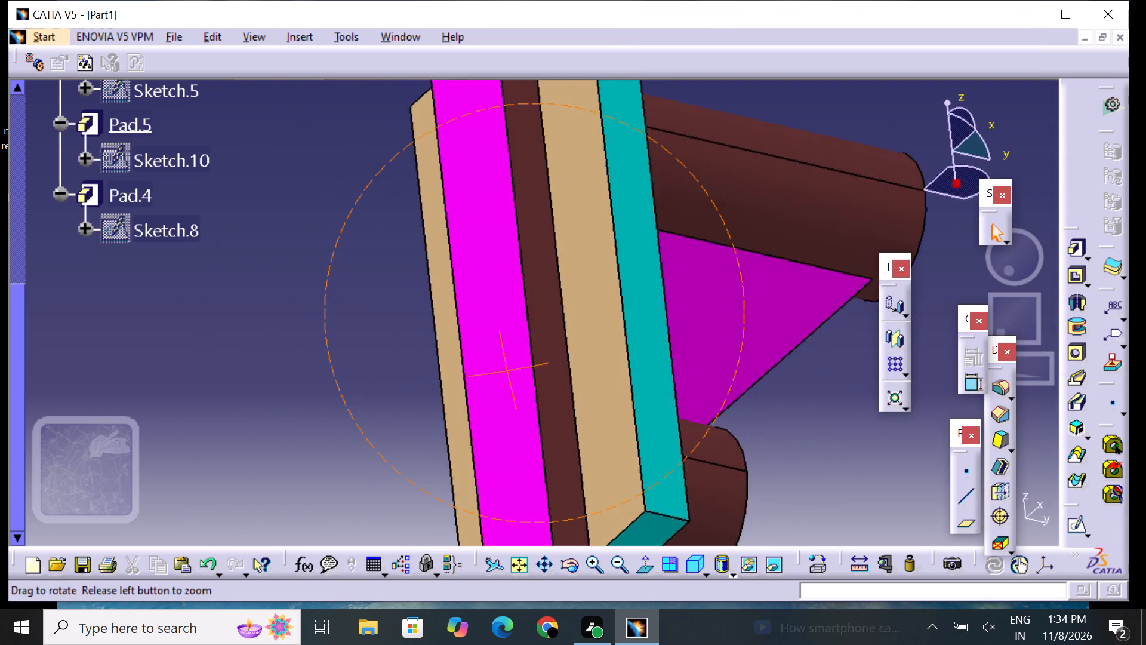
{"action": "middle_click_drag", "start_coordinate": [479, 376], "coordinate": [458, 499]}
{"action": "right_click_drag", "start_coordinate": [479, 376], "coordinate": [458, 493]}
{"action": "middle_click", "coordinate": [295, 167]}
{"action": "right_click", "coordinate": [324, 204]}
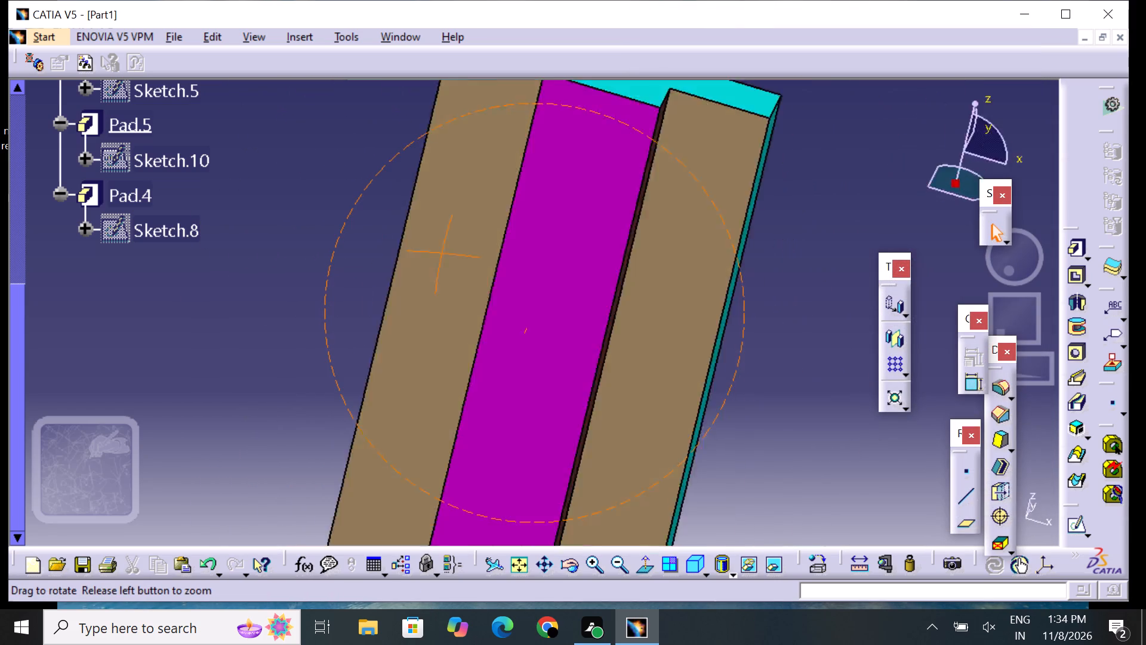
{"action": "middle_click", "coordinate": [214, 350]}
{"action": "middle_click_drag", "start_coordinate": [264, 281], "coordinate": [398, 431]}
{"action": "right_click_drag", "start_coordinate": [264, 293], "coordinate": [384, 437]}
{"action": "middle_click_drag", "start_coordinate": [402, 415], "coordinate": [394, 561]}
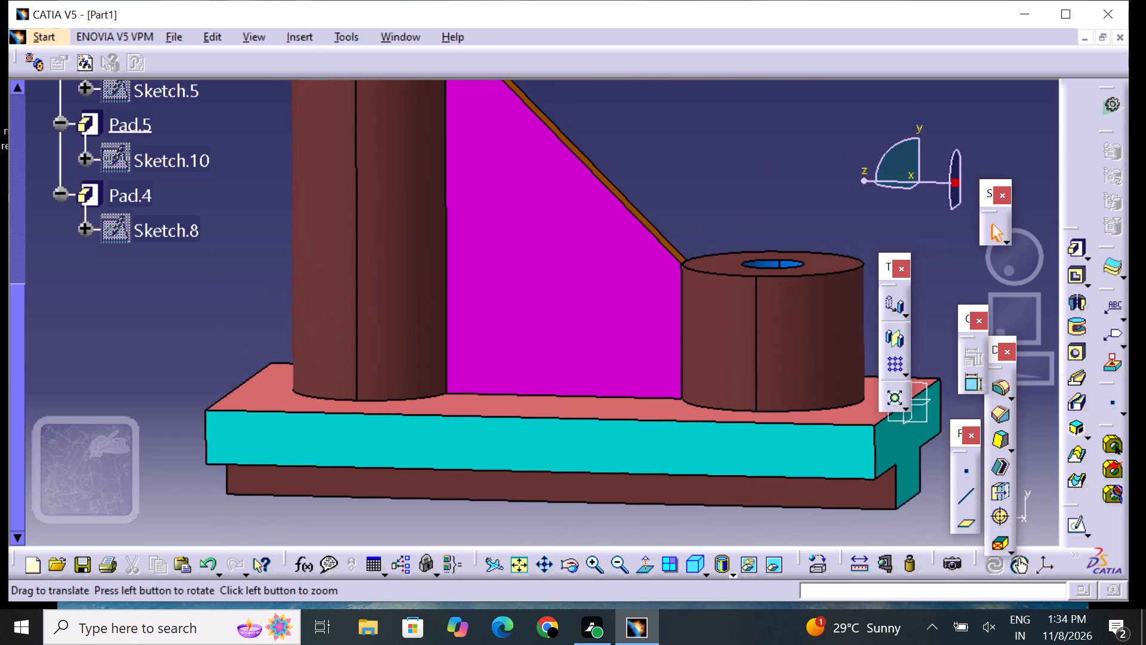
{"action": "middle_click_drag", "start_coordinate": [394, 561], "coordinate": [394, 562]}
{"action": "left_click", "coordinate": [611, 563]}
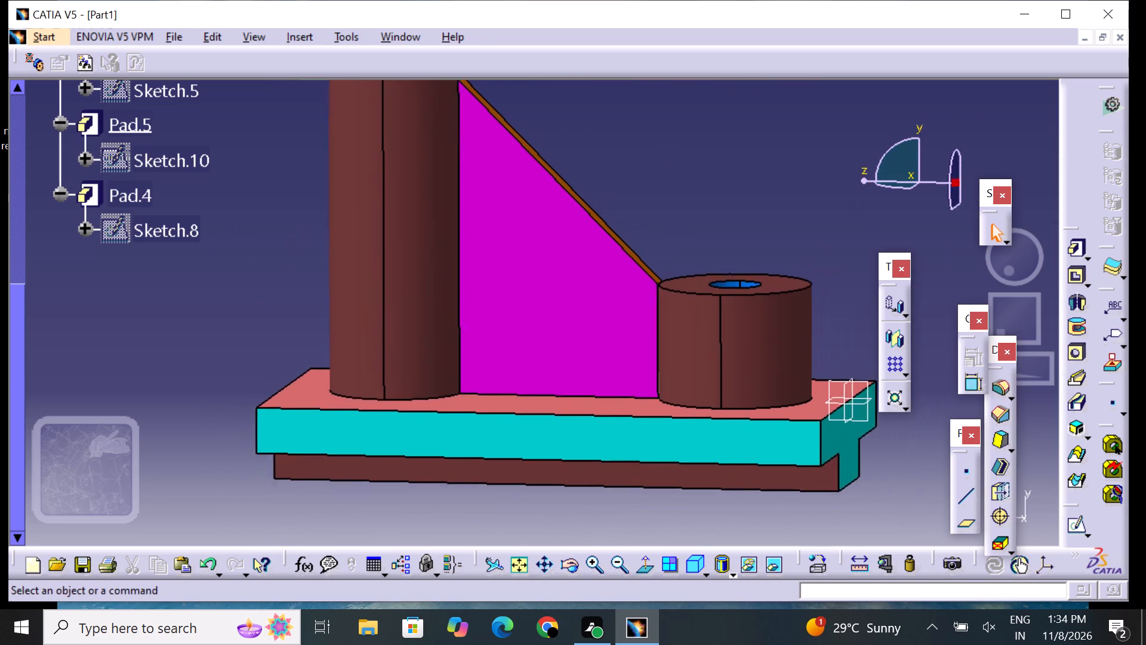
{"action": "middle_click_drag", "start_coordinate": [626, 220], "coordinate": [640, 302]}
{"action": "middle_click_drag", "start_coordinate": [575, 198], "coordinate": [596, 330]}
{"action": "right_click_drag", "start_coordinate": [575, 198], "coordinate": [596, 330]}
{"action": "middle_click_drag", "start_coordinate": [704, 302], "coordinate": [450, 272]}
{"action": "right_click_drag", "start_coordinate": [704, 302], "coordinate": [450, 272]}
{"action": "middle_click_drag", "start_coordinate": [275, 177], "coordinate": [321, 125]}
{"action": "right_click_drag", "start_coordinate": [283, 171], "coordinate": [321, 125]}
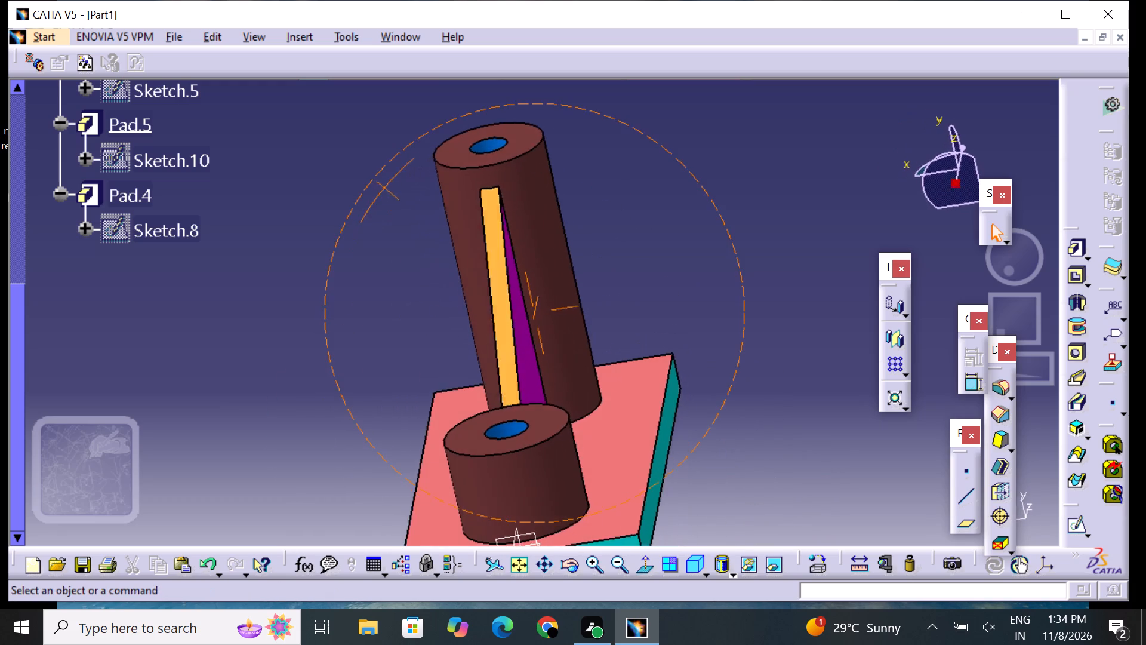
{"action": "middle_click_drag", "start_coordinate": [321, 125], "coordinate": [326, 116]}
{"action": "right_click_drag", "start_coordinate": [321, 125], "coordinate": [326, 116]}
{"action": "middle_click_drag", "start_coordinate": [714, 345], "coordinate": [550, 417]}
{"action": "right_click_drag", "start_coordinate": [714, 345], "coordinate": [550, 417]}
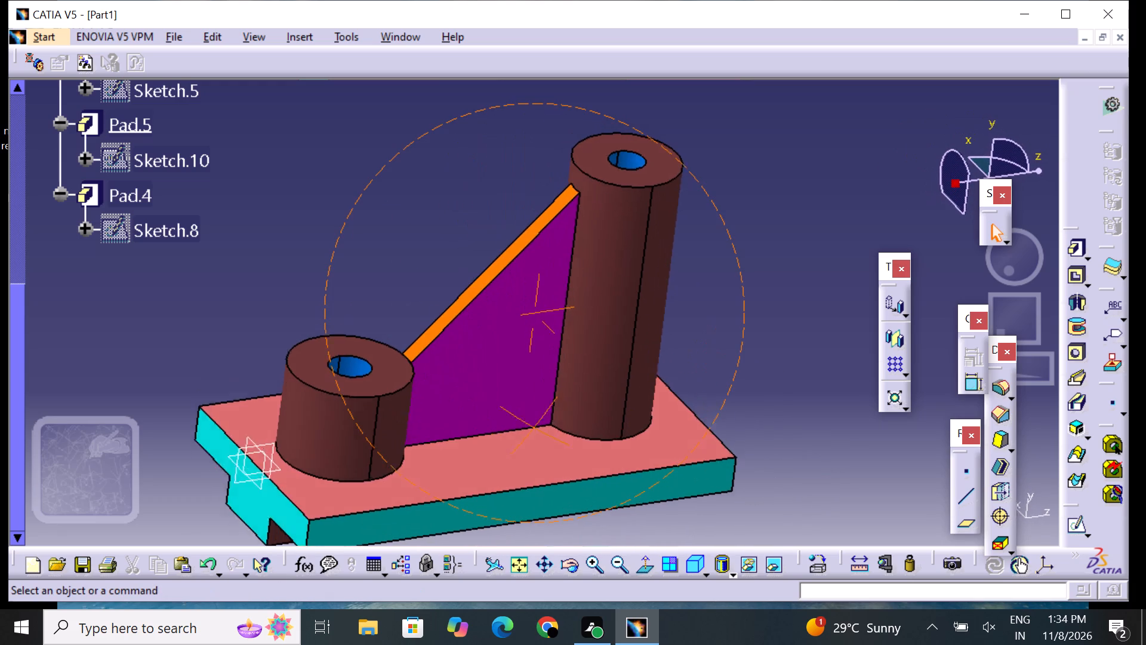
{"action": "right_click_drag", "start_coordinate": [550, 417], "coordinate": [568, 407]}
{"action": "middle_click_drag", "start_coordinate": [550, 417], "coordinate": [570, 404]}
{"action": "middle_click_drag", "start_coordinate": [370, 186], "coordinate": [418, 296]}
{"action": "right_click_drag", "start_coordinate": [370, 186], "coordinate": [416, 297]}
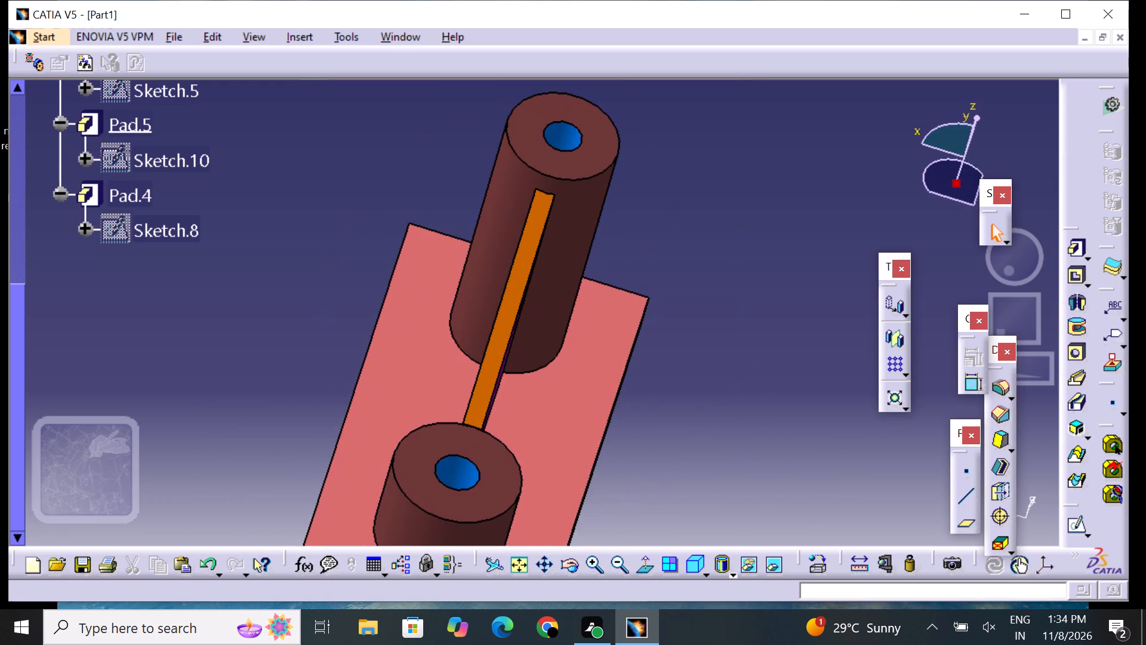
{"action": "middle_click_drag", "start_coordinate": [703, 275], "coordinate": [605, 324]}
{"action": "right_click_drag", "start_coordinate": [700, 281], "coordinate": [605, 324]}
{"action": "middle_click_drag", "start_coordinate": [611, 352], "coordinate": [634, 293]}
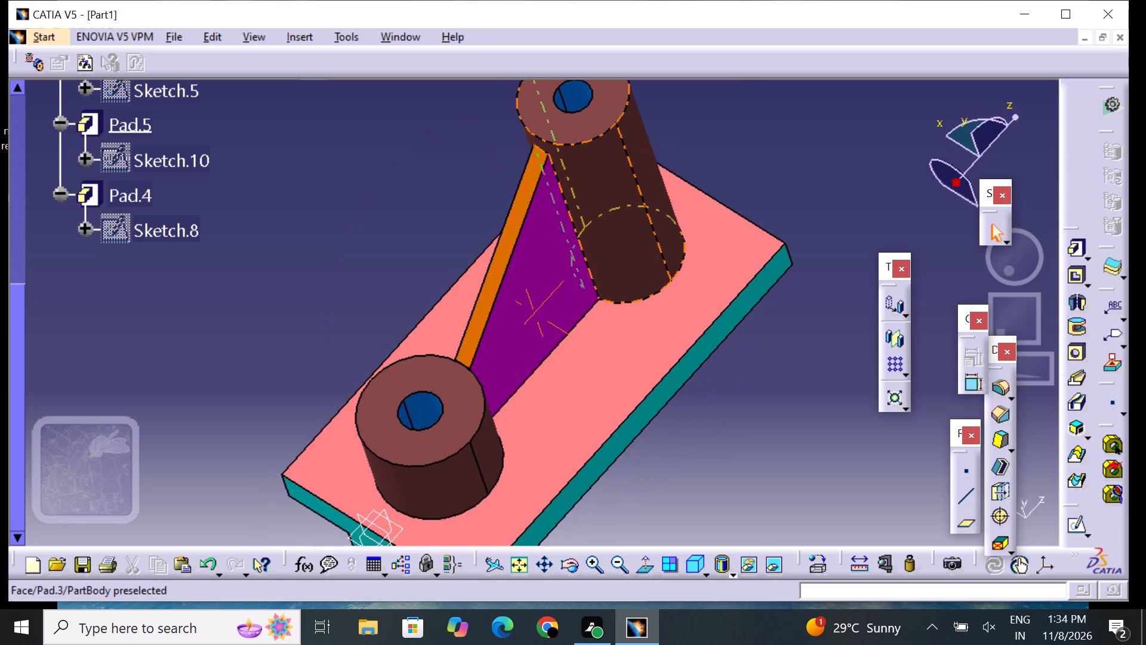
{"action": "middle_click_drag", "start_coordinate": [634, 293], "coordinate": [643, 293]}
{"action": "middle_click_drag", "start_coordinate": [818, 207], "coordinate": [803, 355]}
{"action": "right_click_drag", "start_coordinate": [820, 211], "coordinate": [803, 342]}
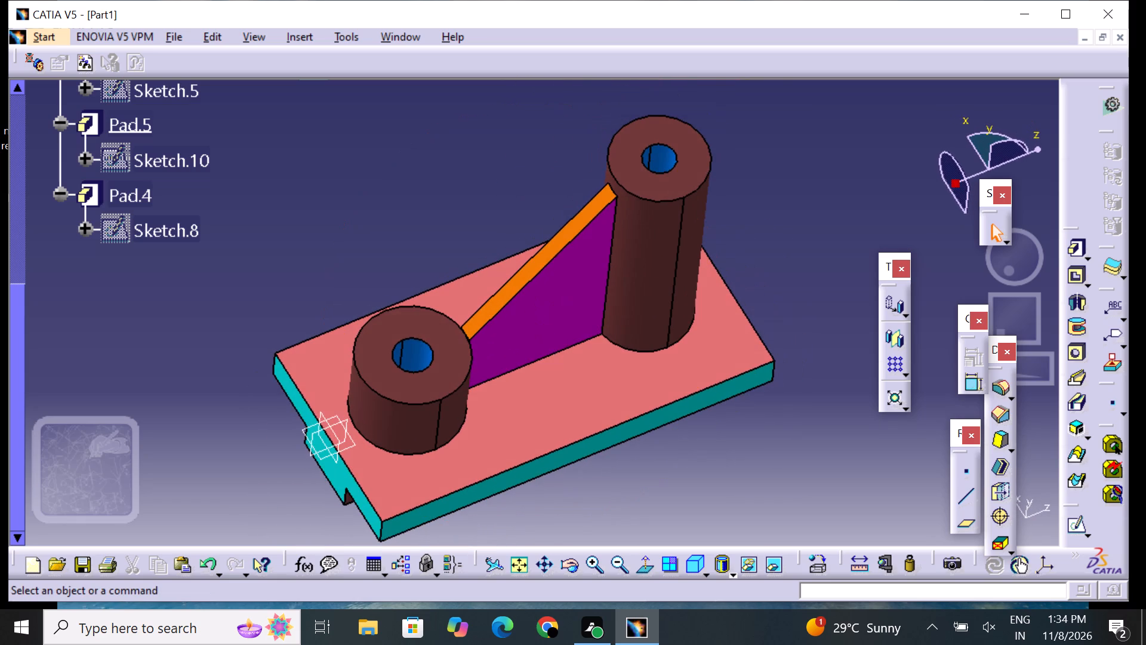
{"action": "middle_click_drag", "start_coordinate": [544, 516], "coordinate": [554, 468]}
{"action": "right_click_drag", "start_coordinate": [544, 516], "coordinate": [554, 468]}
{"action": "scroll", "coordinate": [554, 468], "scroll_direction": "up", "scroll_amount": 1}
{"action": "middle_click_drag", "start_coordinate": [609, 494], "coordinate": [654, 439]}
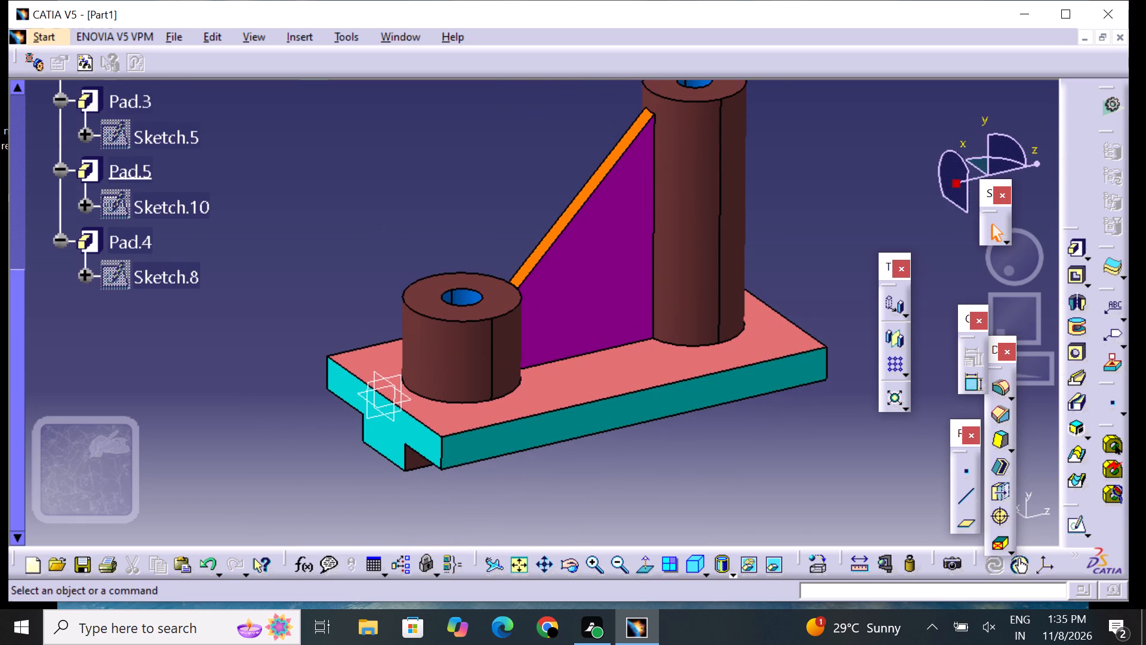
{"action": "middle_click_drag", "start_coordinate": [360, 245], "coordinate": [343, 277]}
{"action": "right_click_drag", "start_coordinate": [347, 266], "coordinate": [343, 277]}
{"action": "middle_click_drag", "start_coordinate": [472, 213], "coordinate": [467, 243]}
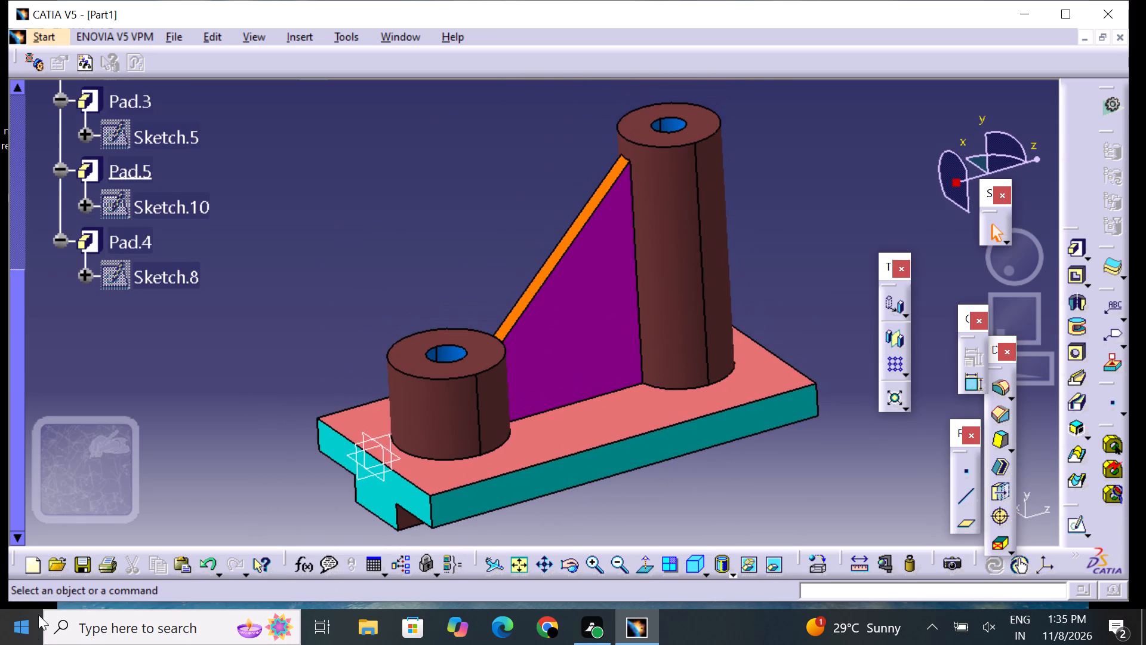
Save the part to the Desktop as a CATPart file named 3.
{"action": "left_click", "coordinate": [87, 570]}
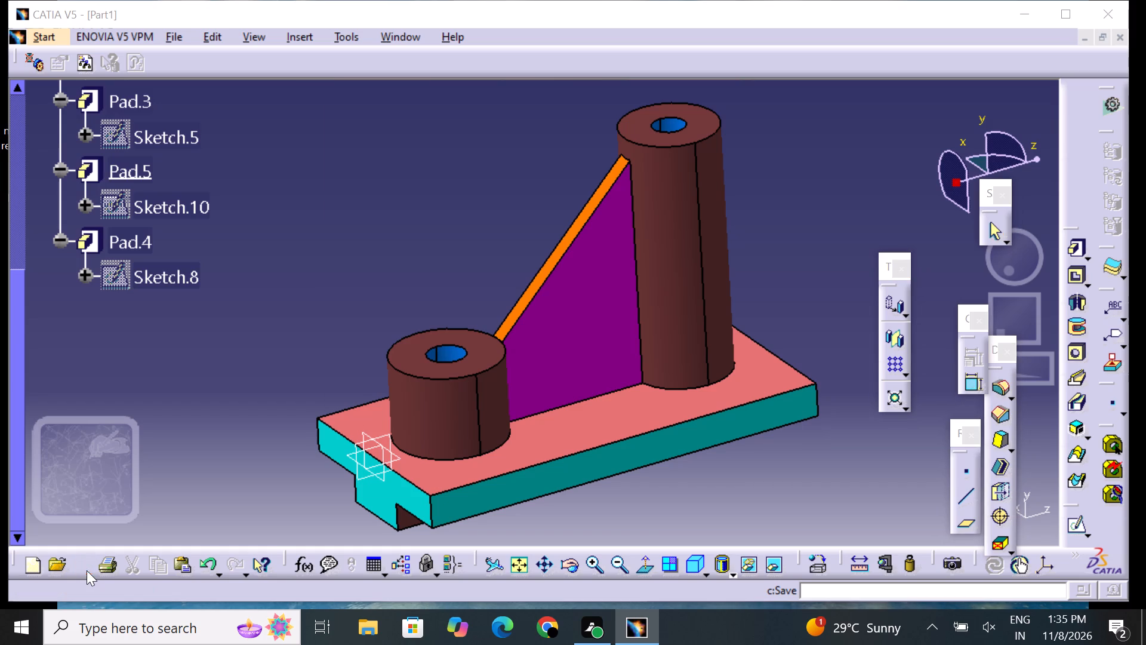
{"action": "key", "text": "BackSpace"}
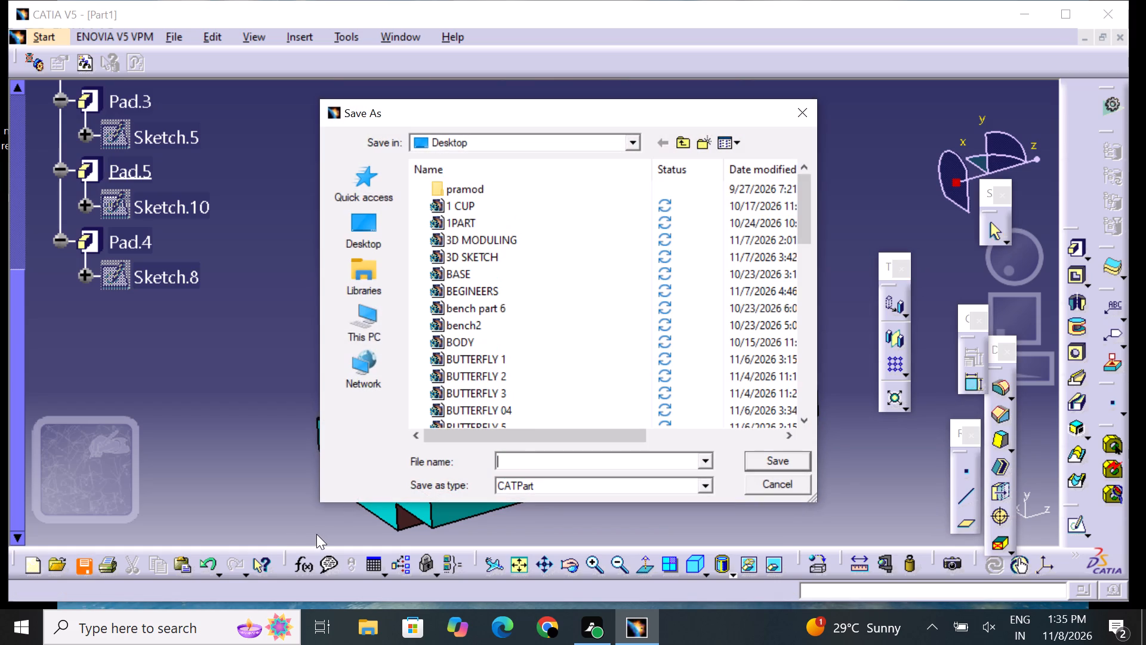
{"action": "key", "text": "3"}
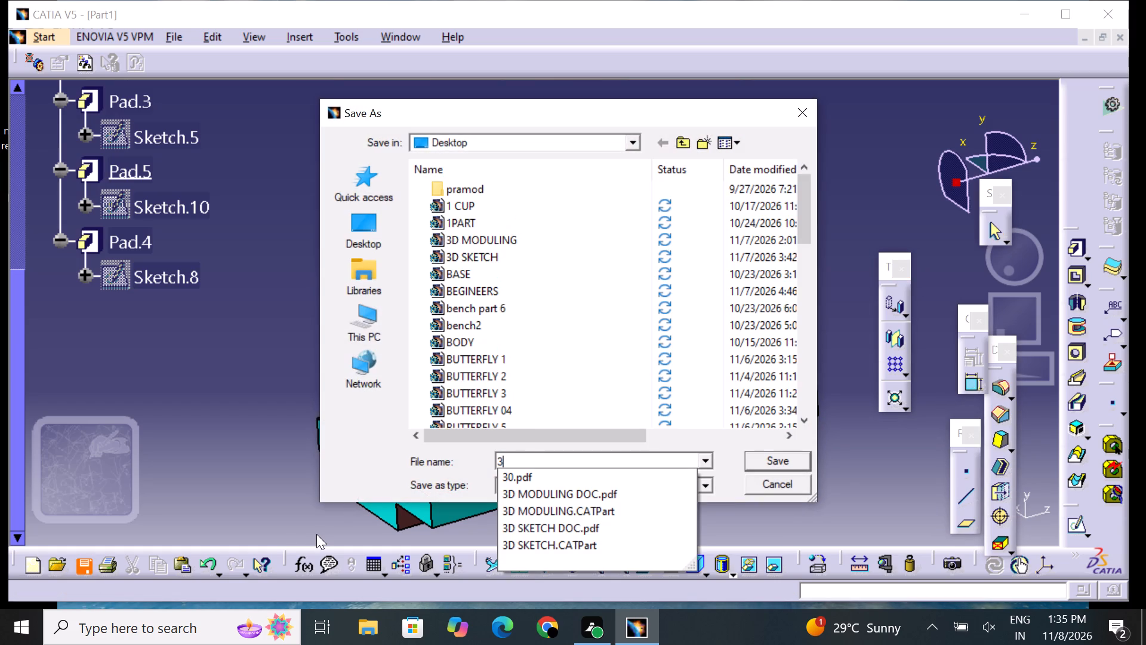
{"action": "key", "text": "Return"}
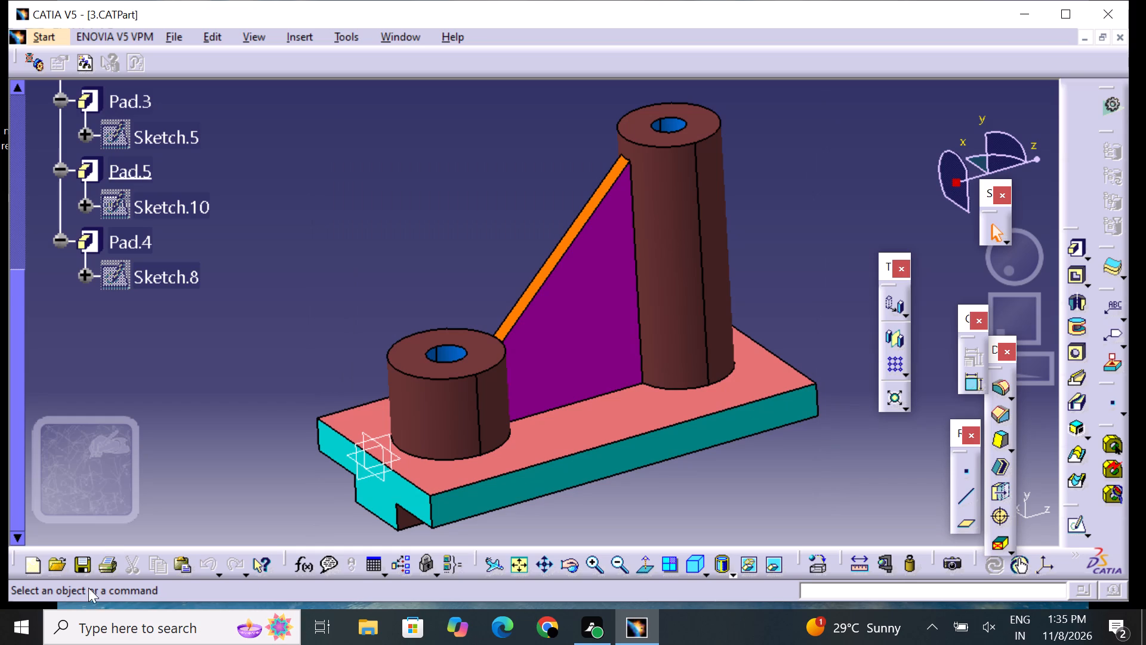
Print the part view to a PDF document named 3 DOC on the Desktop.
{"action": "left_click", "coordinate": [106, 569]}
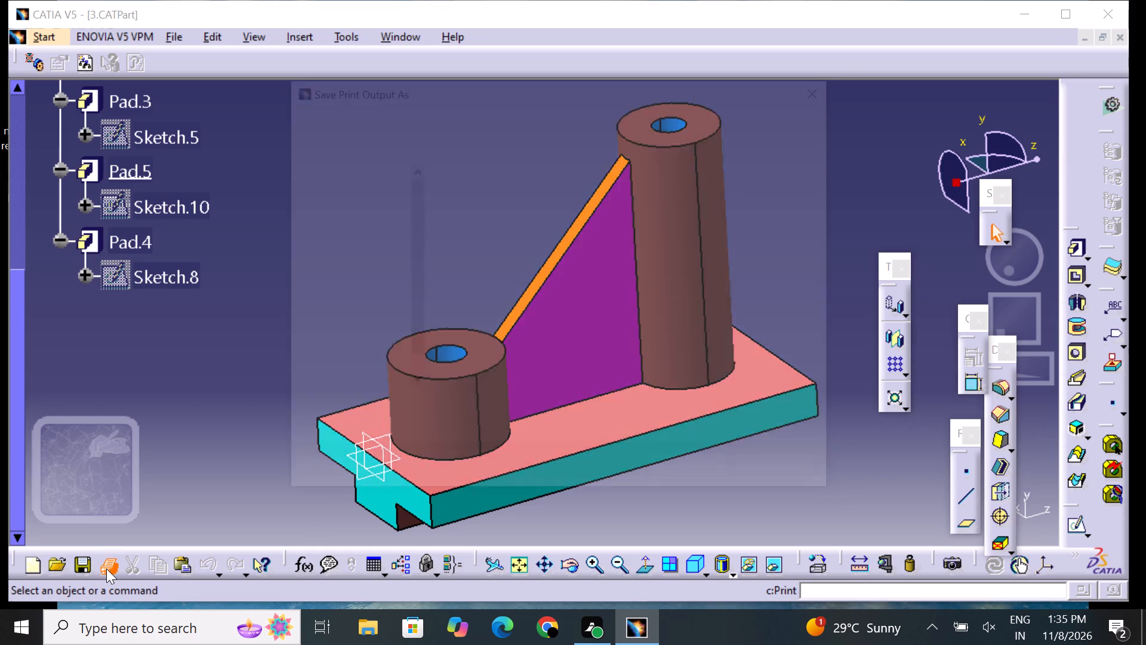
{"action": "key", "text": "3"}
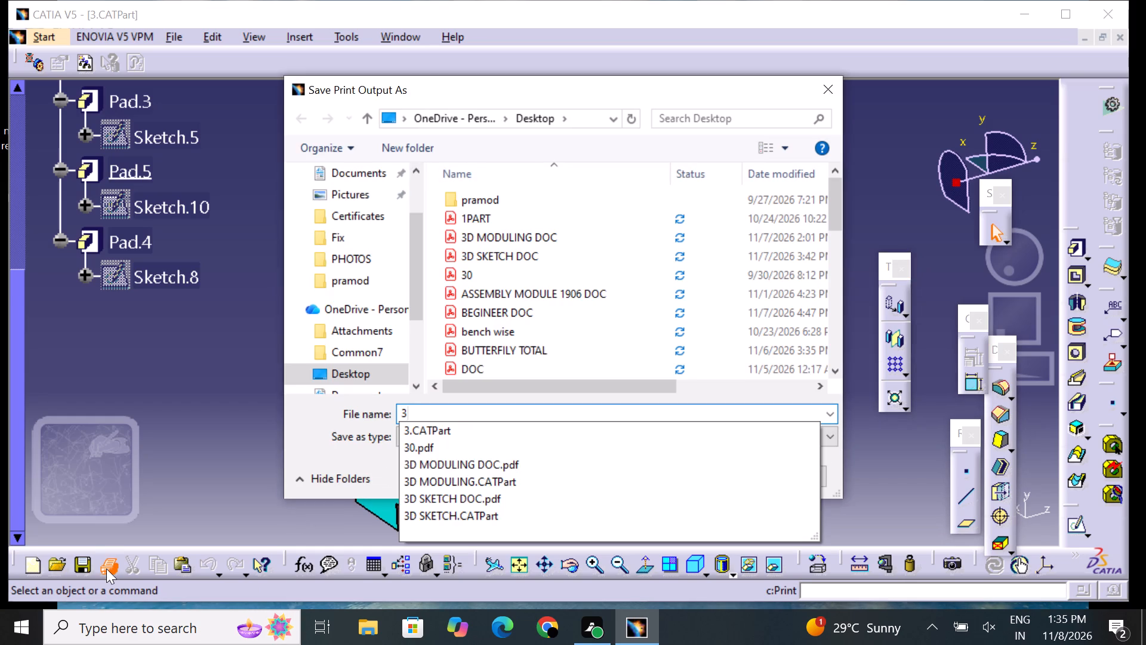
{"action": "key", "text": "space"}
{"action": "type", "text": "DOC"}
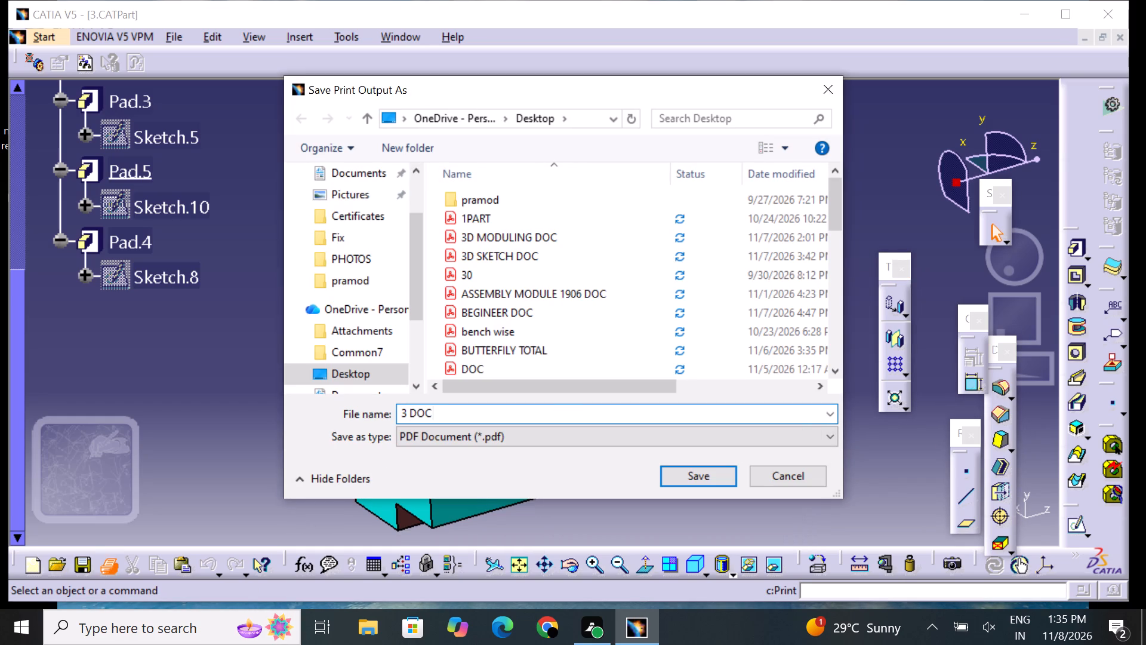
{"action": "key", "text": "Return"}
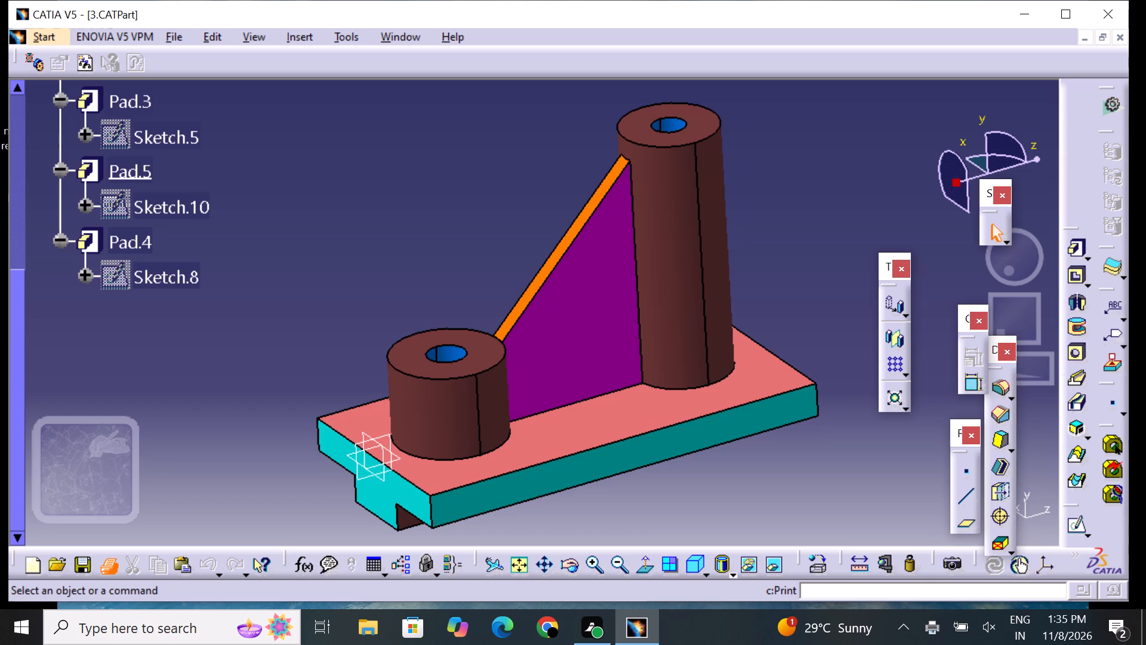